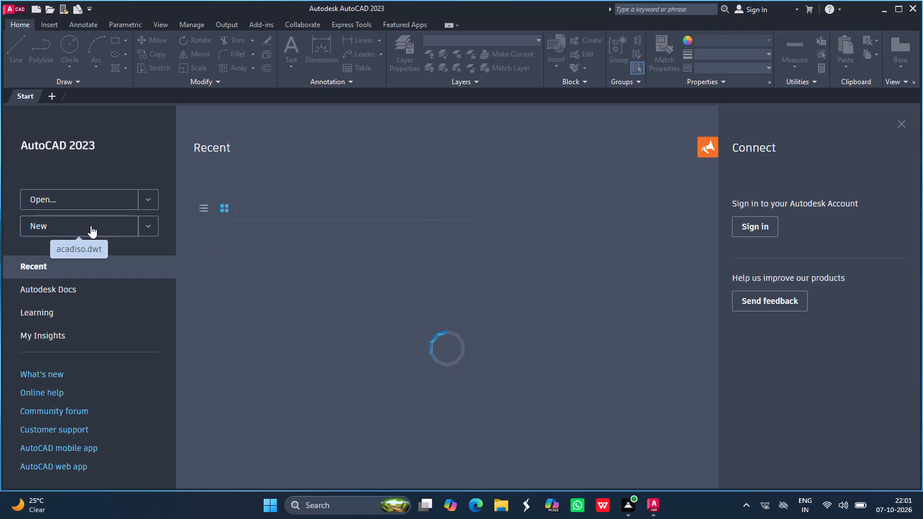
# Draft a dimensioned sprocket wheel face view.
# Create a new drawing from the acadiso.dwt template.
pyautogui.click(108, 223)
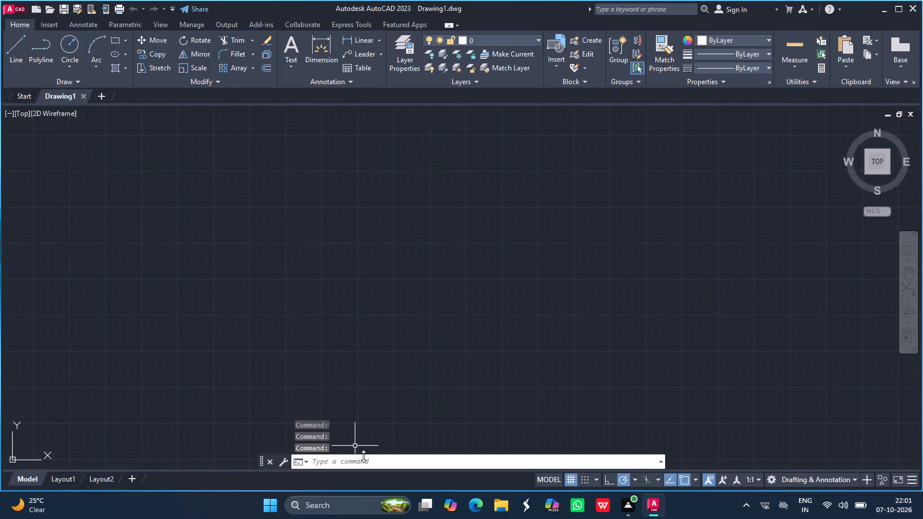
# Turn on command log file recording with LOGFILEON.
pyautogui.click(343, 460)
pyautogui.write('logf')
pyautogui.click(333, 419)
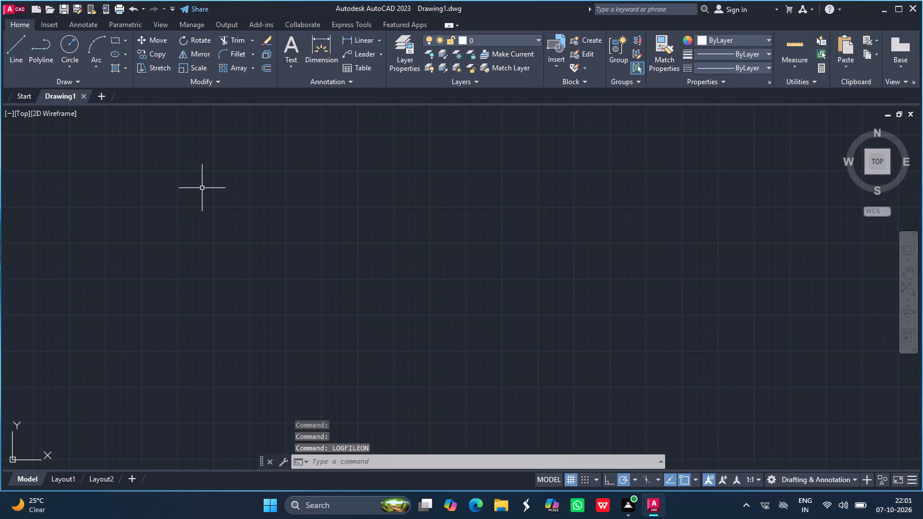
# Draw a circle of diameter 75 in the middle of the empty drawing using the Center, Diameter method.
pyautogui.click(71, 46)
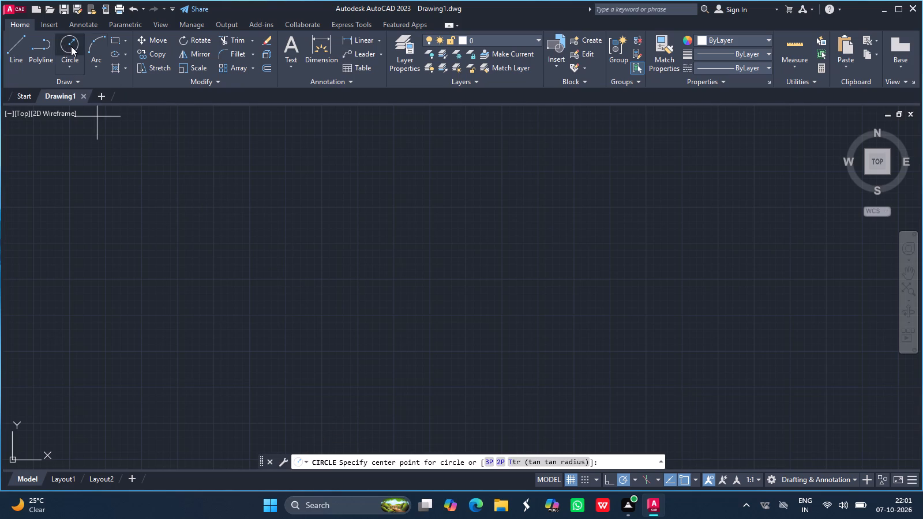
pyautogui.click(72, 63)
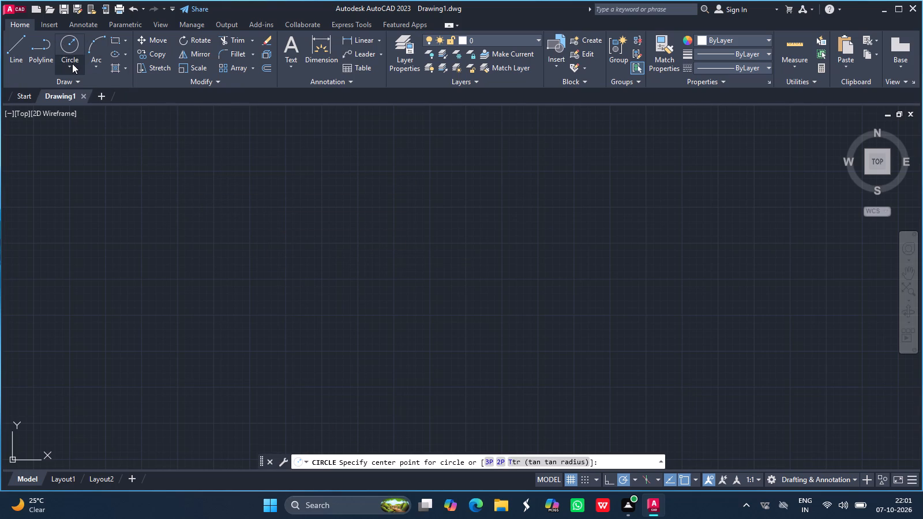
pyautogui.click(85, 114)
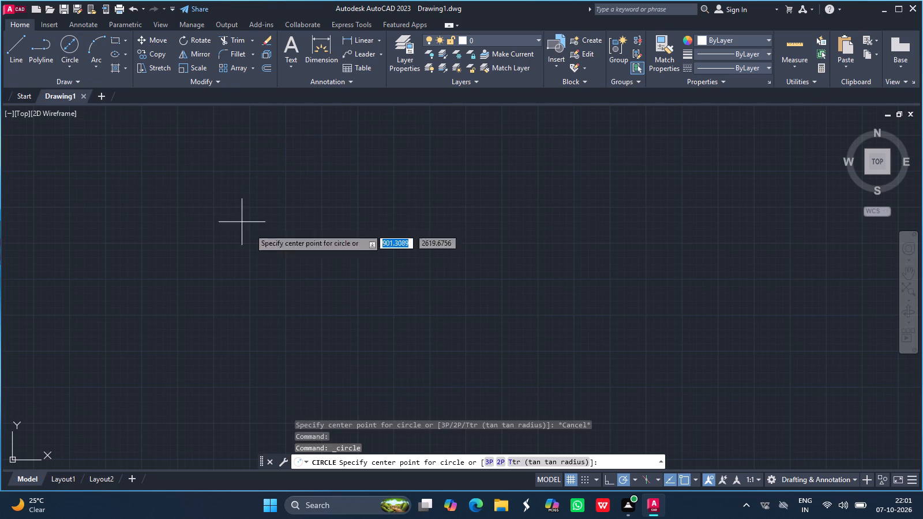
pyautogui.click(428, 277)
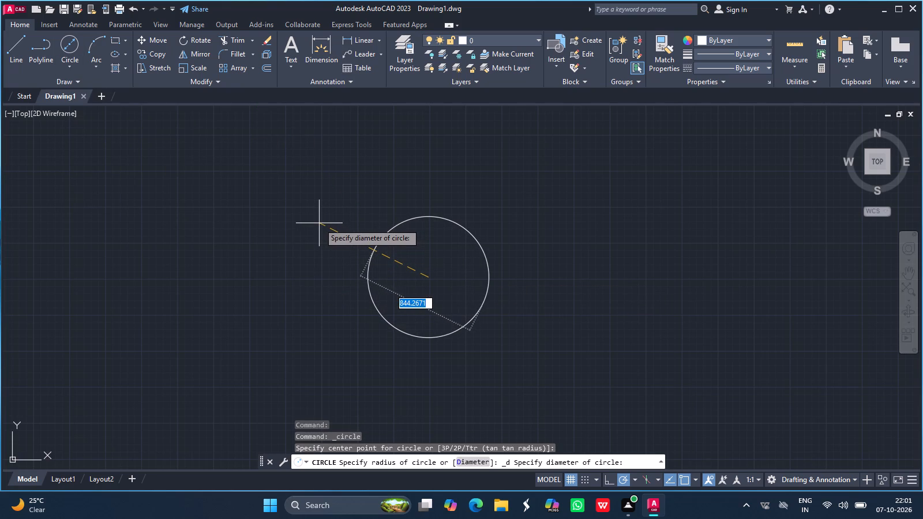
pyautogui.write('75')
pyautogui.press('Return')
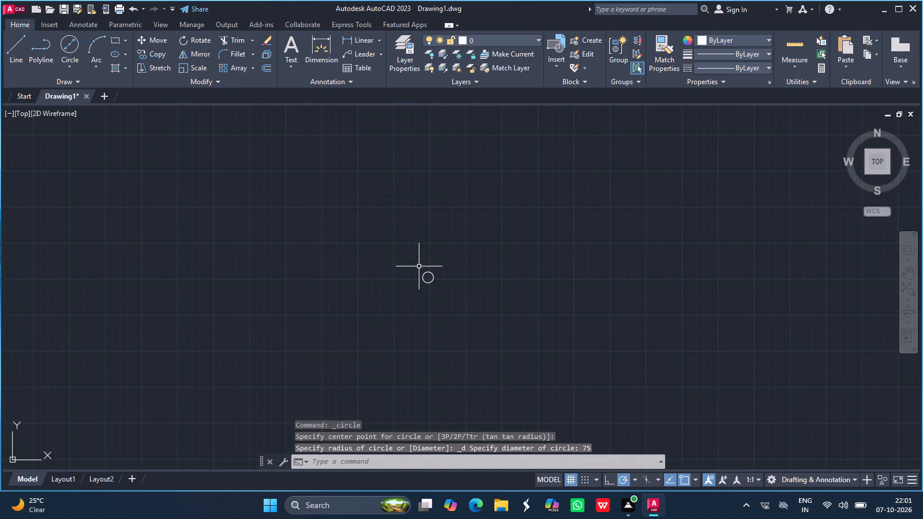
# Draw a circle of diameter 80 concentric with the 75-diameter circle.
pyautogui.keyDown('ctrl'); pyautogui.scroll(5, 419, 267); pyautogui.keyUp('ctrl')
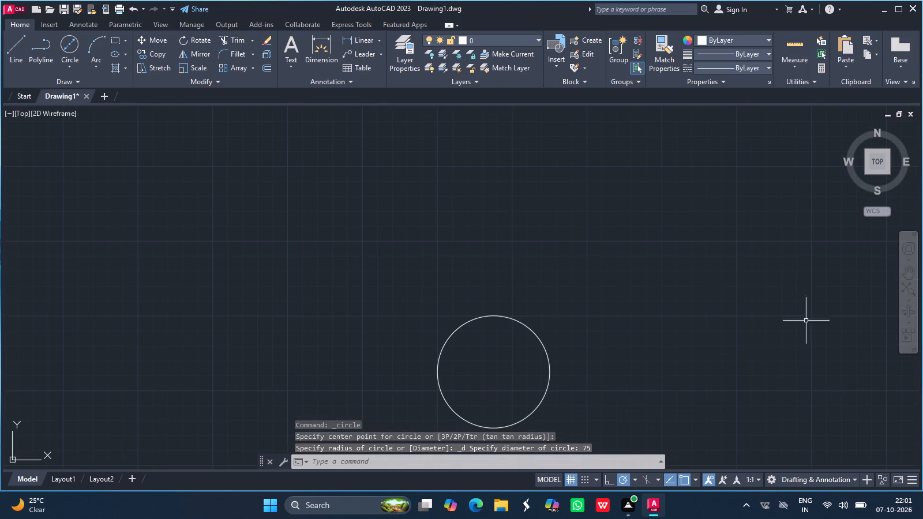
pyautogui.click(906, 275)
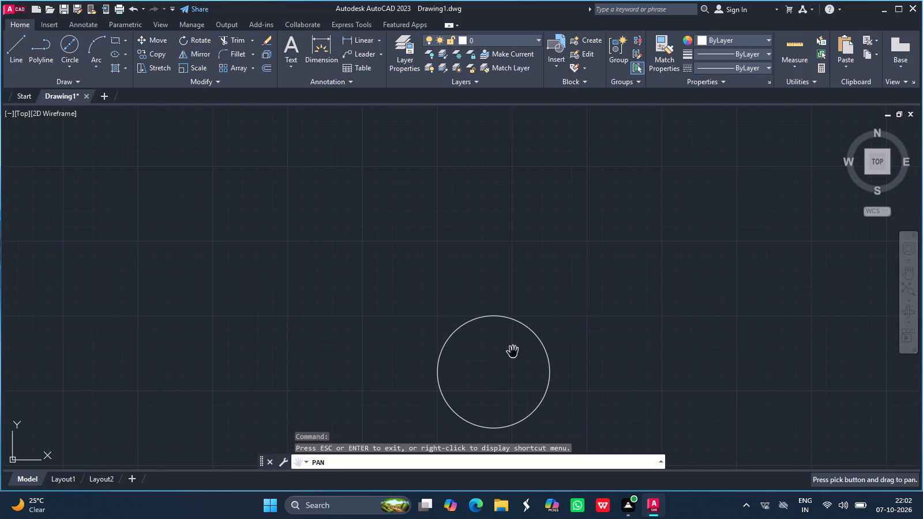
pyautogui.moveTo(519, 353); pyautogui.dragTo(432, 271)
pyautogui.press('Escape')
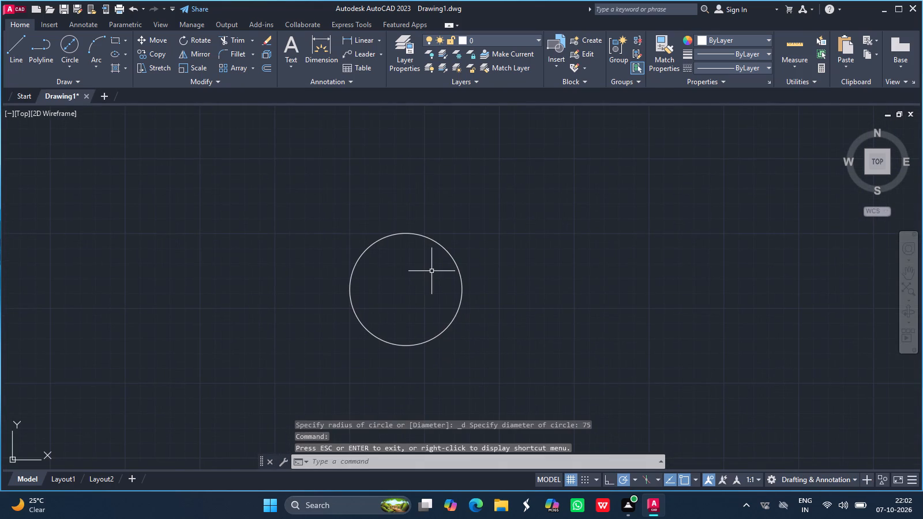
pyautogui.click(66, 44)
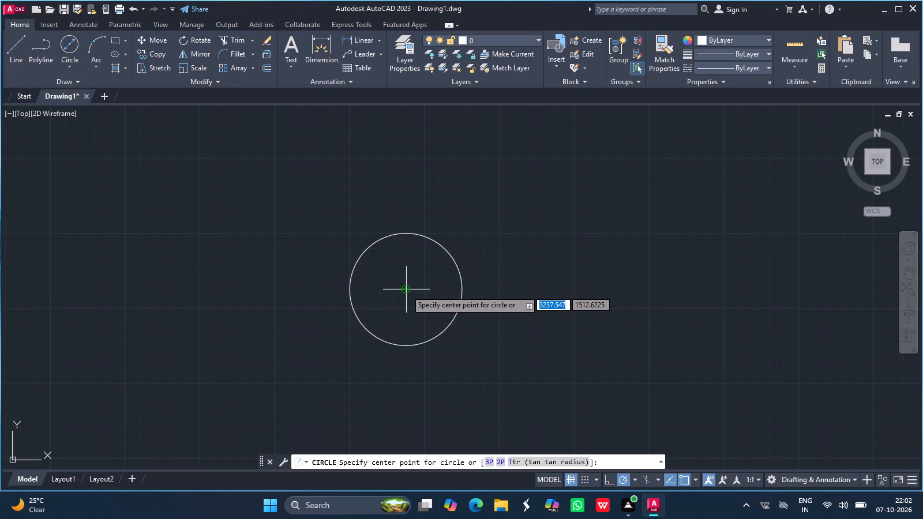
pyautogui.moveTo(406, 290); pyautogui.dragTo(327, 222)
pyautogui.write('80')
pyautogui.press('Return')
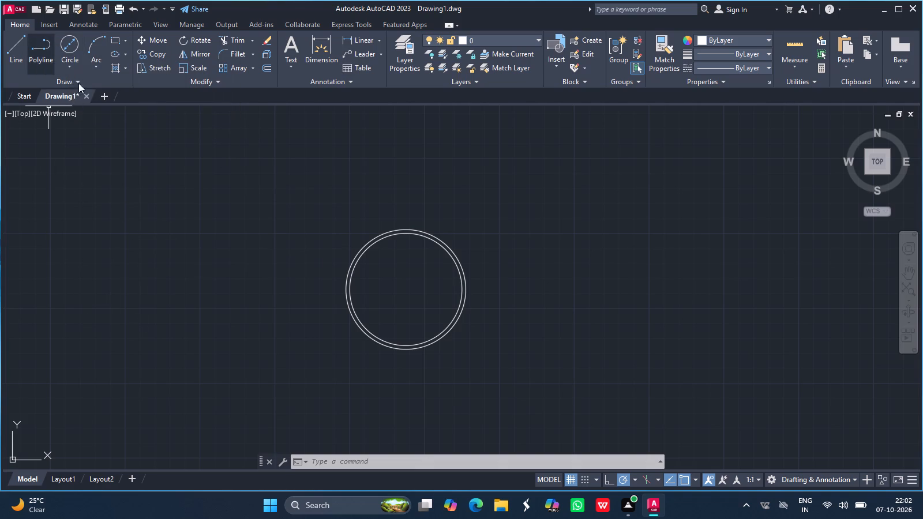
# Draw a circle of radius 63.4 centred on the common centre of the two existing circles.
pyautogui.click(71, 41)
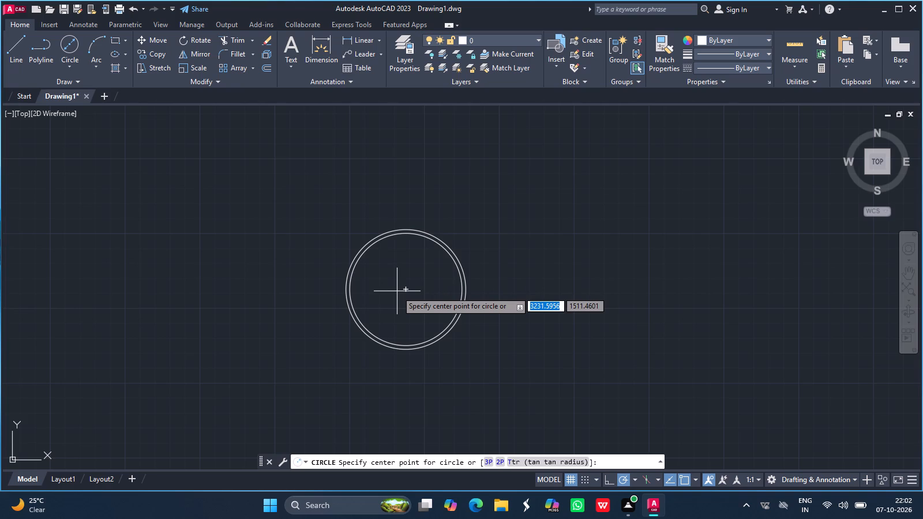
pyautogui.click(74, 74)
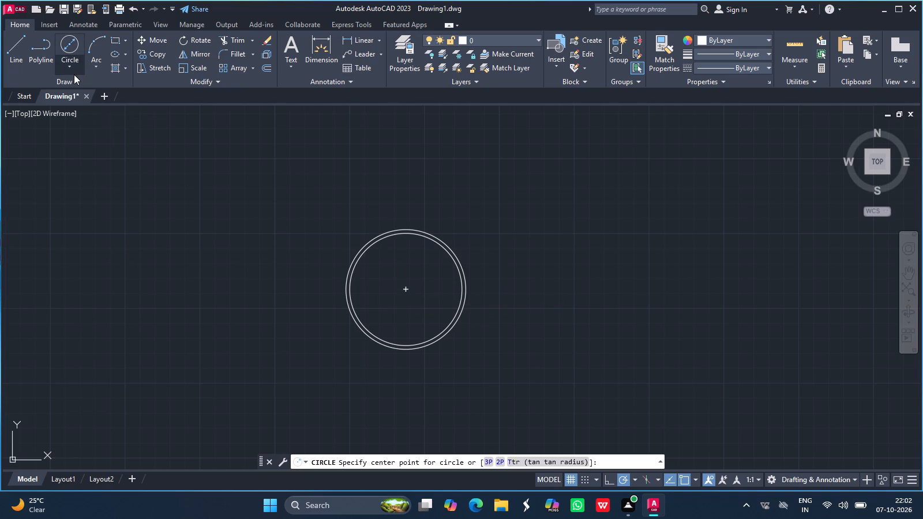
pyautogui.click(99, 85)
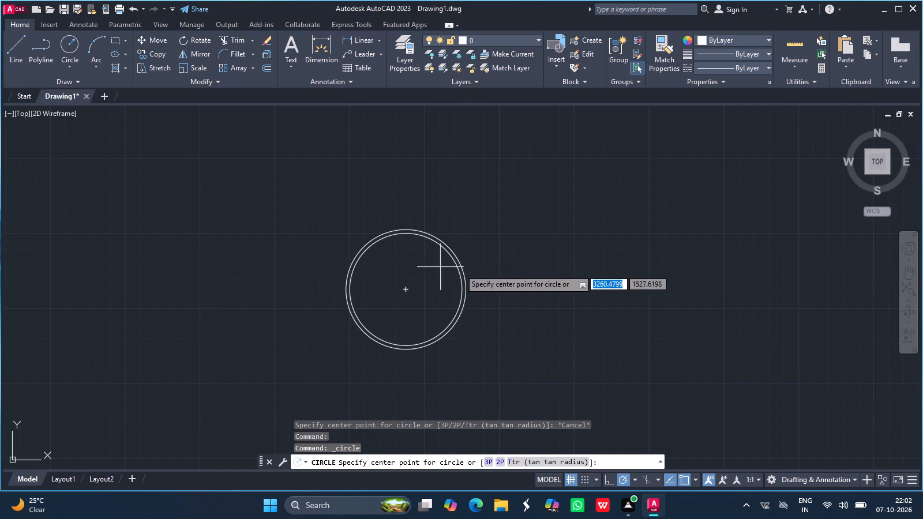
pyautogui.moveTo(404, 287); pyautogui.dragTo(304, 232)
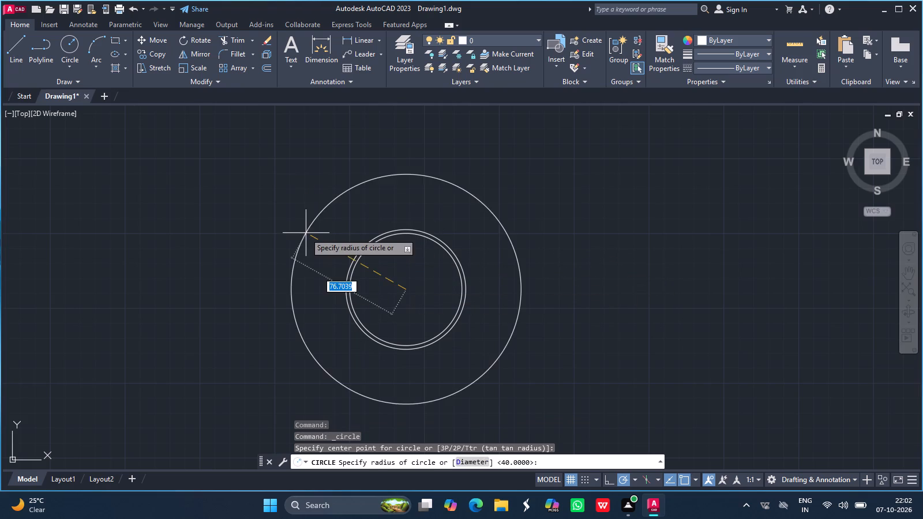
pyautogui.moveTo(304, 232); pyautogui.dragTo(303, 230)
pyautogui.write('63')
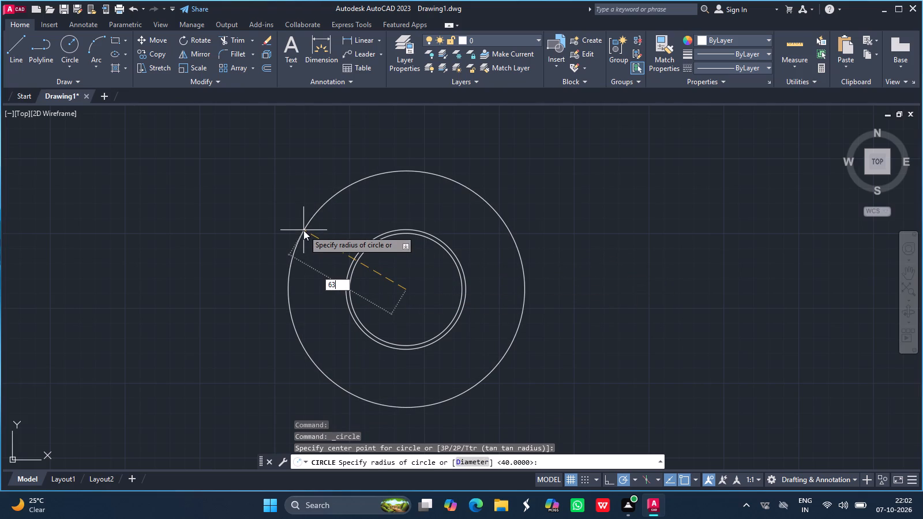
pyautogui.press('.')
pyautogui.press('4')
pyautogui.press('Return')
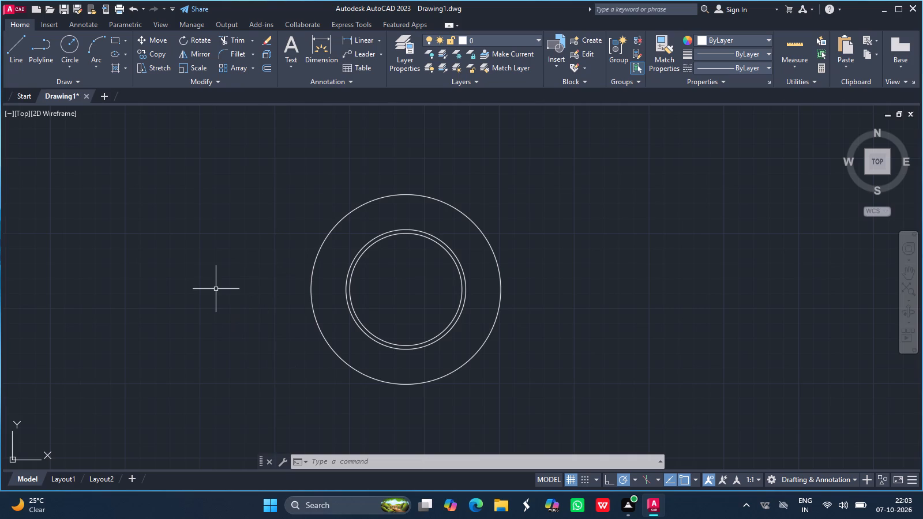
pyautogui.click(242, 262)
pyautogui.click(182, 246)
# Draw a circle of radius 67 on the same centre, just outside the 63.4-radius circle.
pyautogui.click(73, 40)
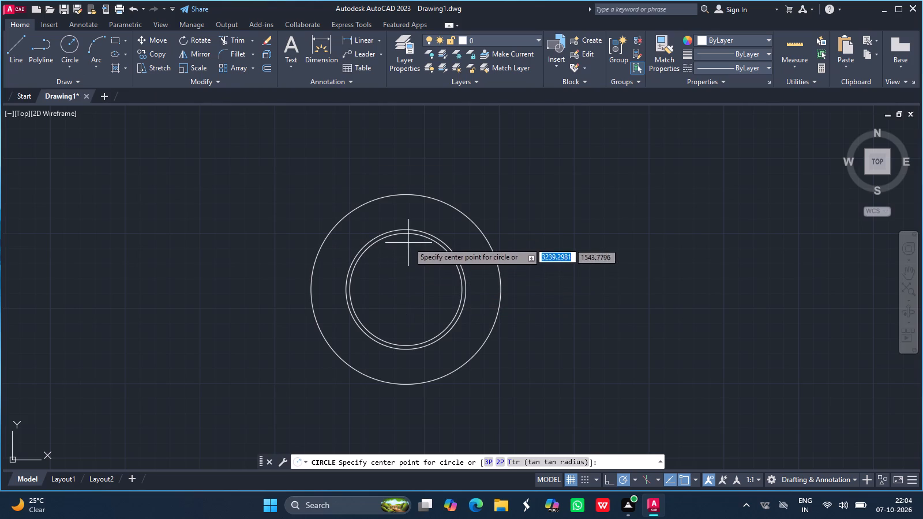
pyautogui.moveTo(407, 290); pyautogui.dragTo(256, 161)
pyautogui.write('67')
pyautogui.press('Return')
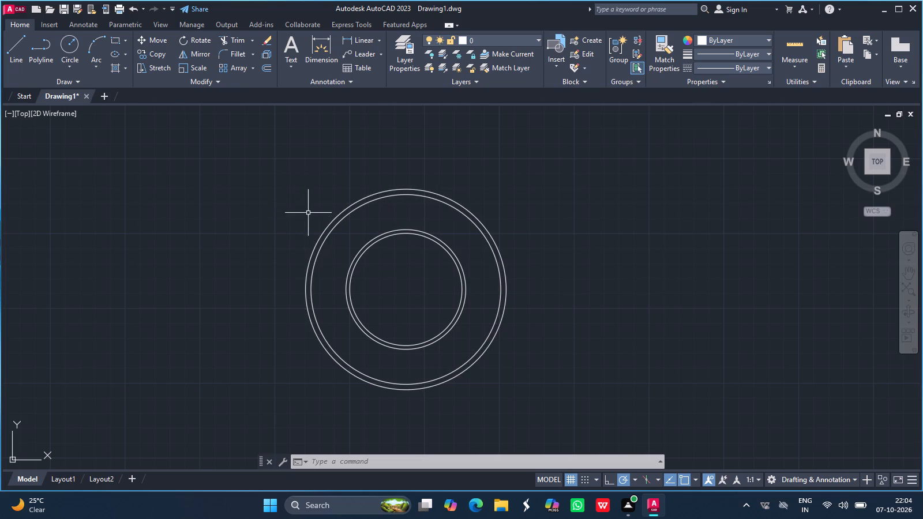
# Offset the 63.4-radius circle inward by 15.5.
pyautogui.click(265, 67)
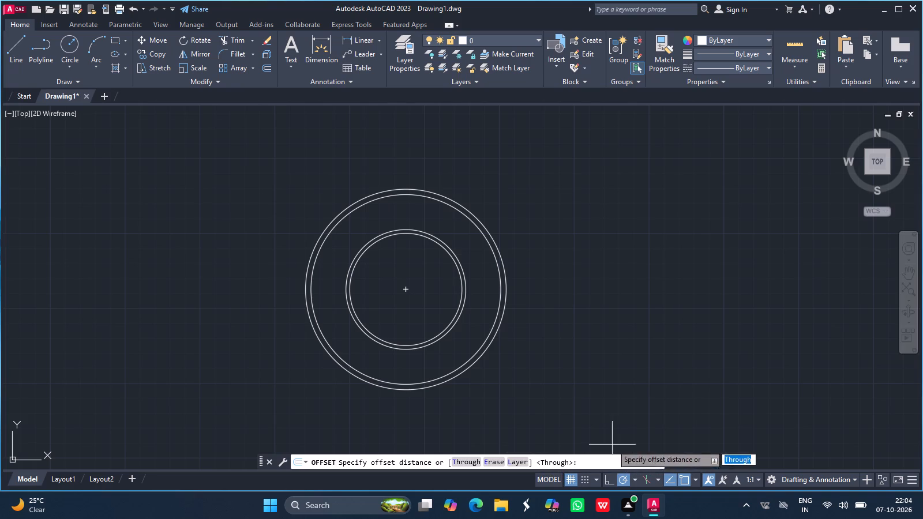
pyautogui.click(594, 462)
pyautogui.write('15.5')
pyautogui.press('Return')
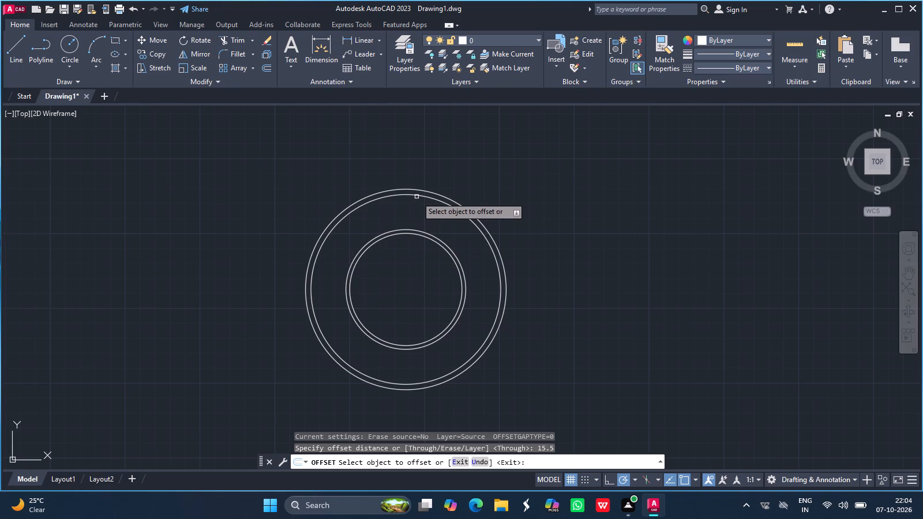
pyautogui.moveTo(422, 195); pyautogui.dragTo(417, 217)
pyautogui.click(417, 217)
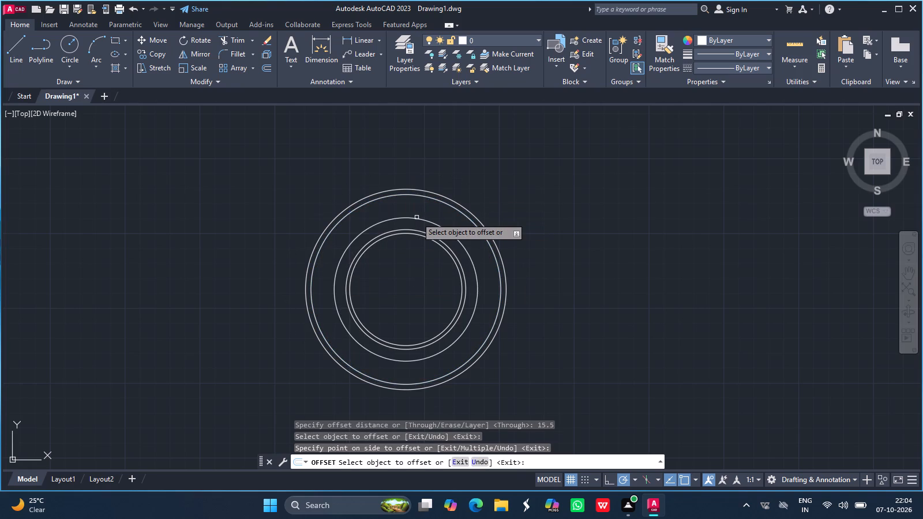
pyautogui.press('Return')
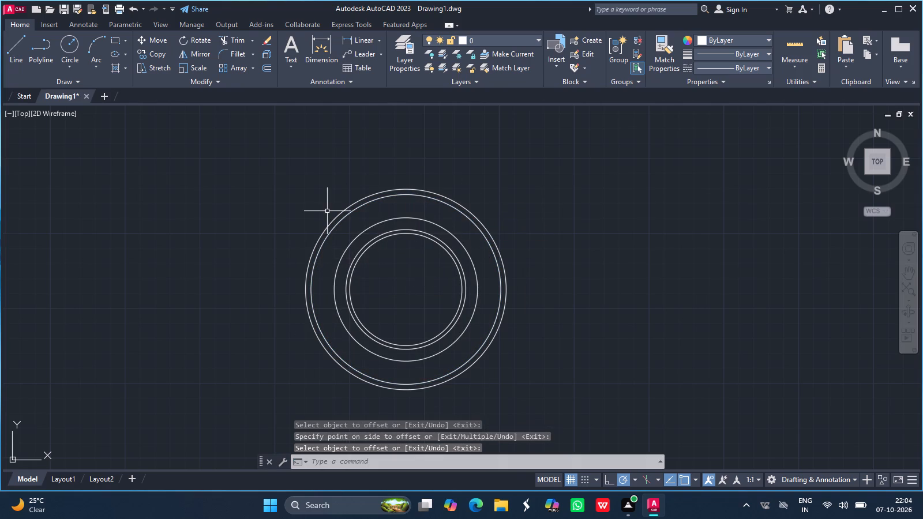
# Draw a vertical centreline about 145 units long through the circles' centre, extending slightly beyond the outermost circle at both ends.
pyautogui.click(24, 46)
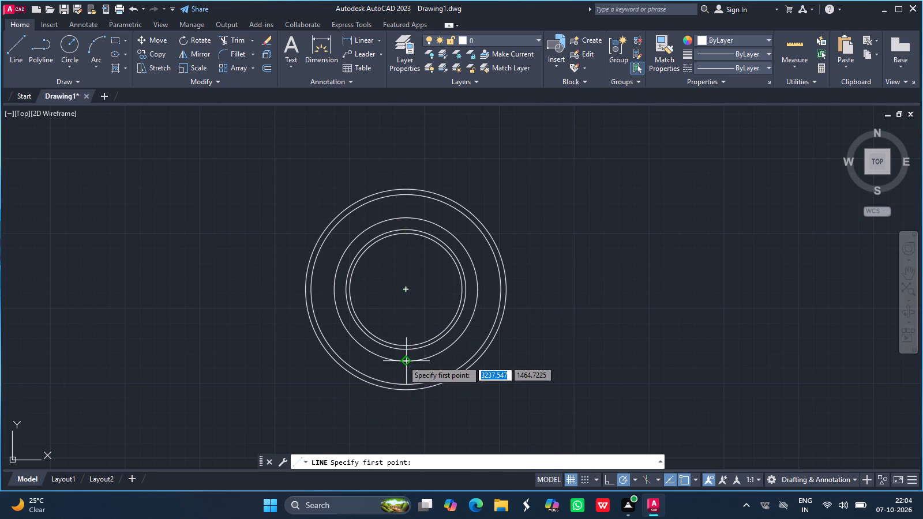
pyautogui.click(404, 398)
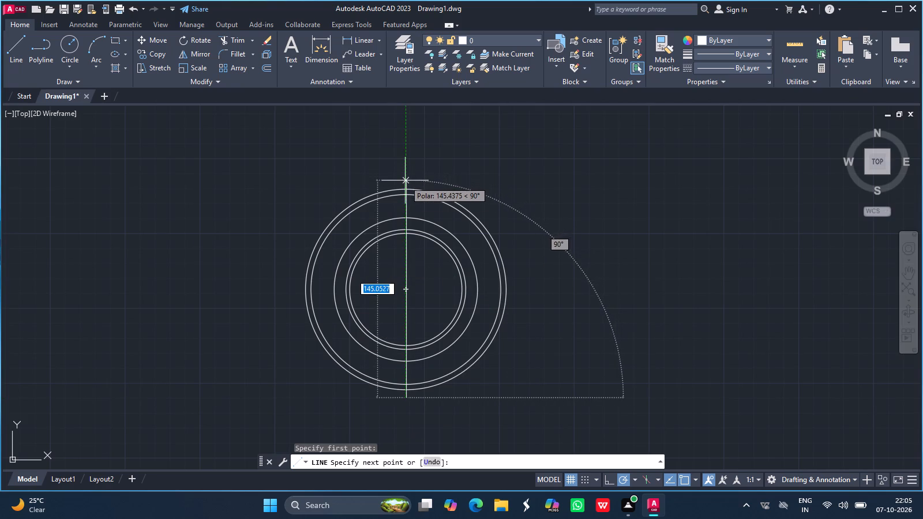
pyautogui.click(405, 180)
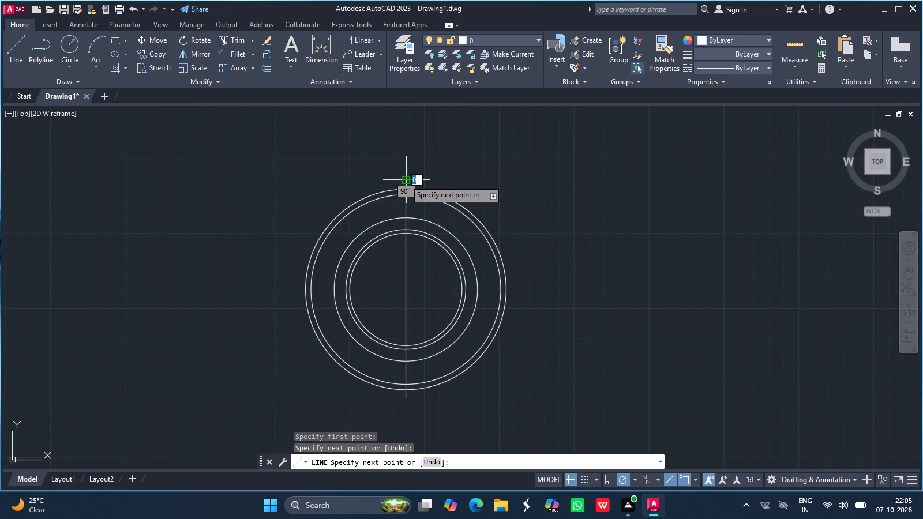
pyautogui.press('Return')
# Draw a horizontal centreline about 148 units long through the circles' centre, extending slightly beyond the outermost circle at both ends.
pyautogui.click(14, 49)
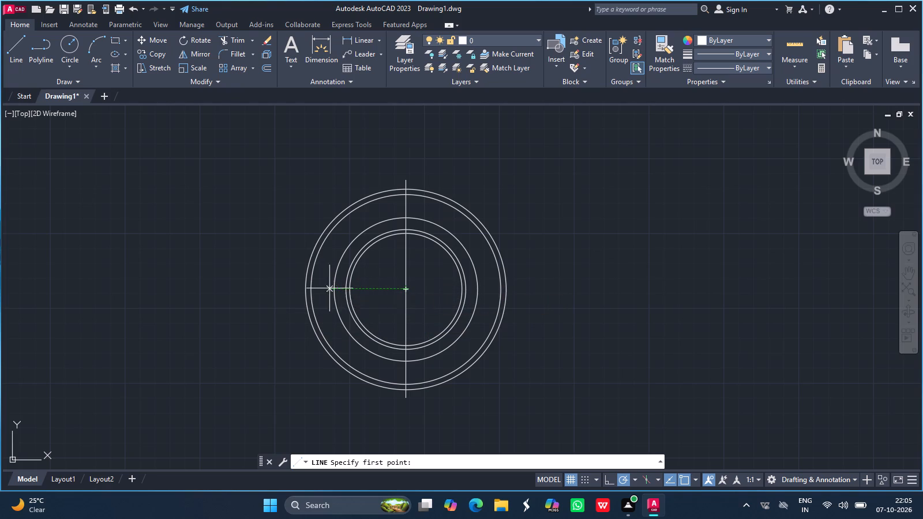
pyautogui.click(292, 288)
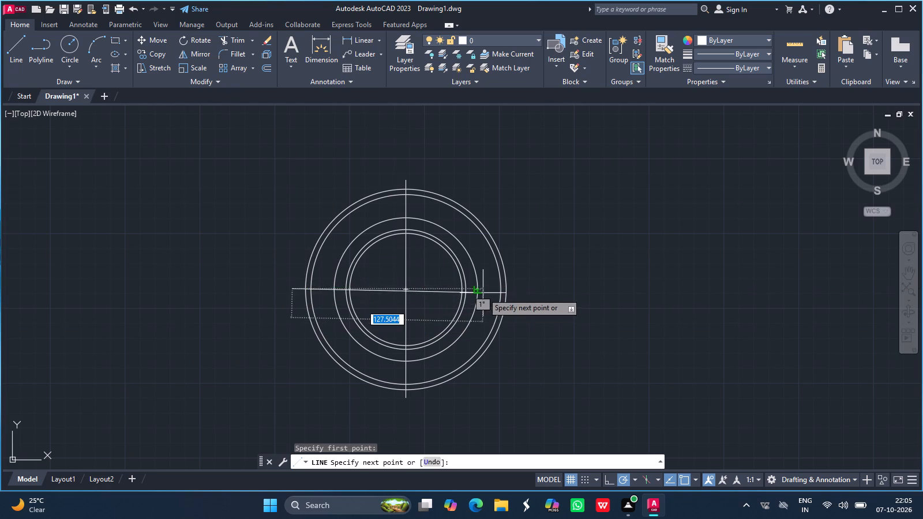
pyautogui.click(516, 289)
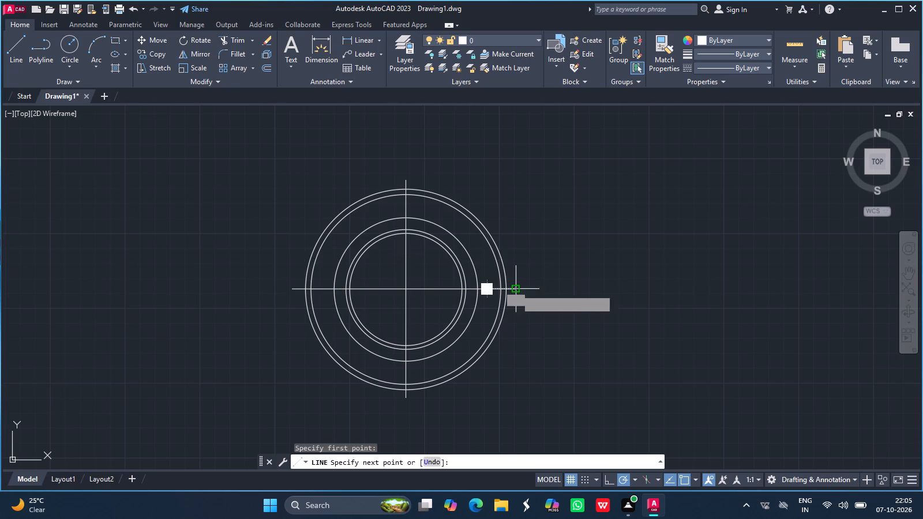
pyautogui.press('Return')
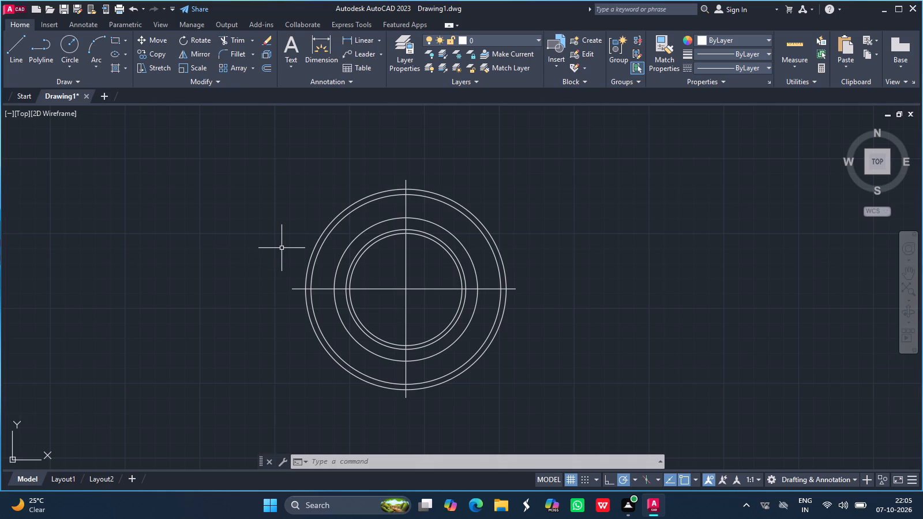
# Draw a circle of radius 15.5 centred where the 63.4-radius circle crosses the vertical centreline at the top.
pyautogui.click(70, 43)
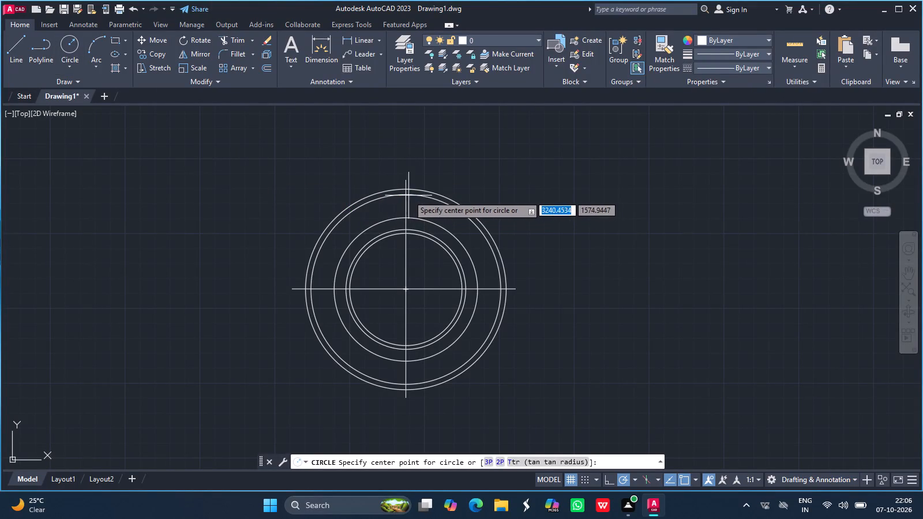
pyautogui.moveTo(406, 195); pyautogui.dragTo(324, 161)
pyautogui.press('1')
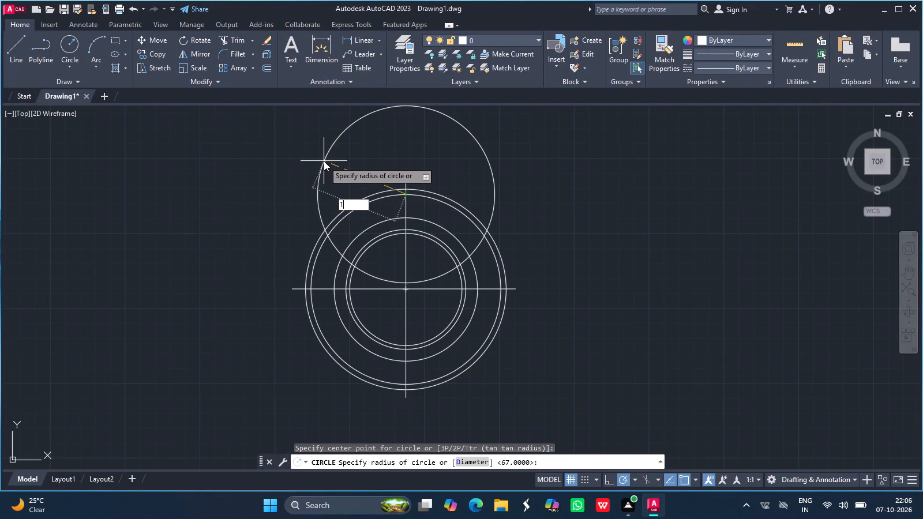
pyautogui.write('5.5')
pyautogui.press('Return')
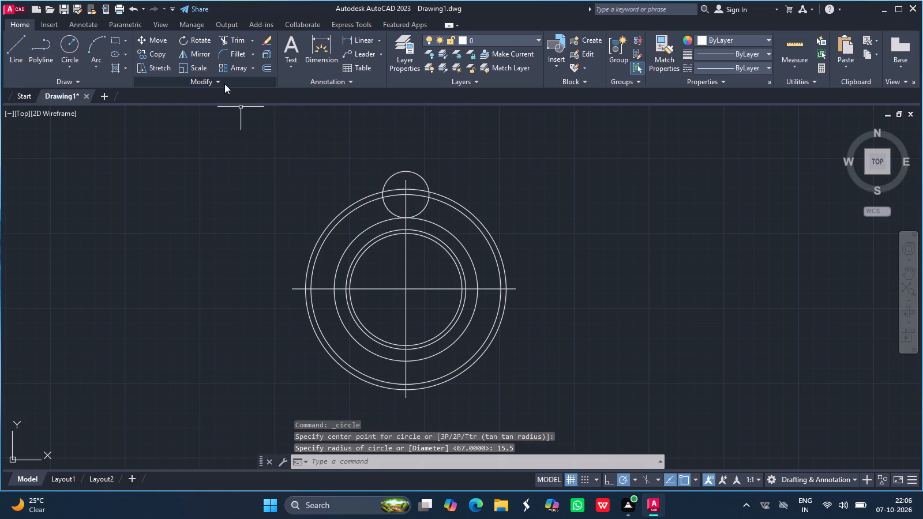
# Create a polar array of the 15.5-radius circle with 10 items over 360° around the common centre.
pyautogui.click(251, 69)
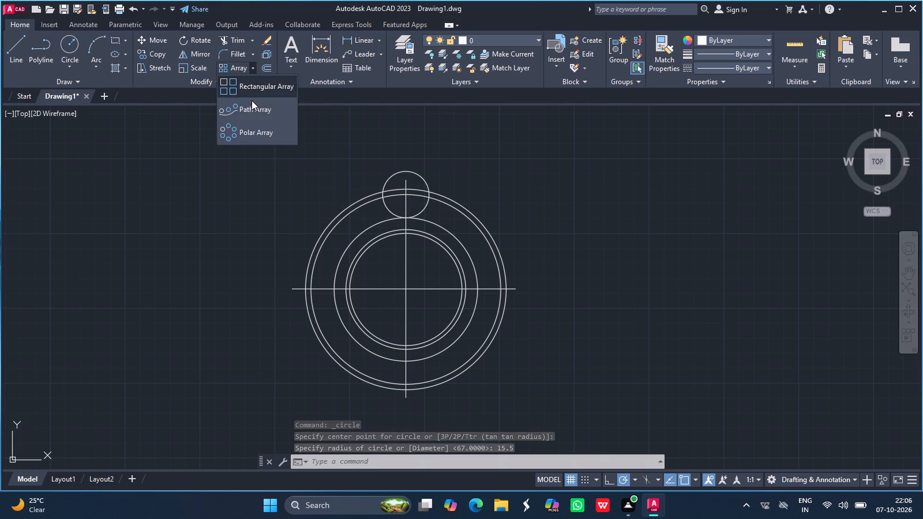
pyautogui.click(260, 129)
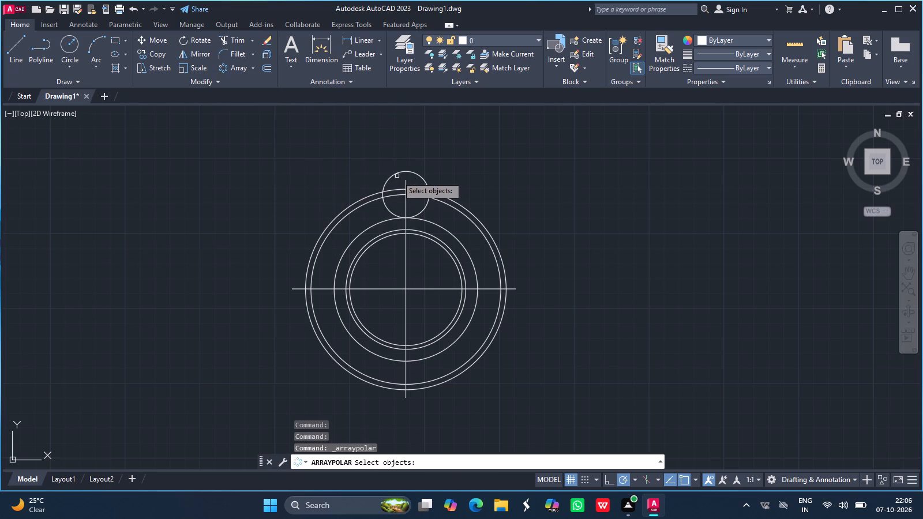
pyautogui.click(401, 172)
pyautogui.press('Return')
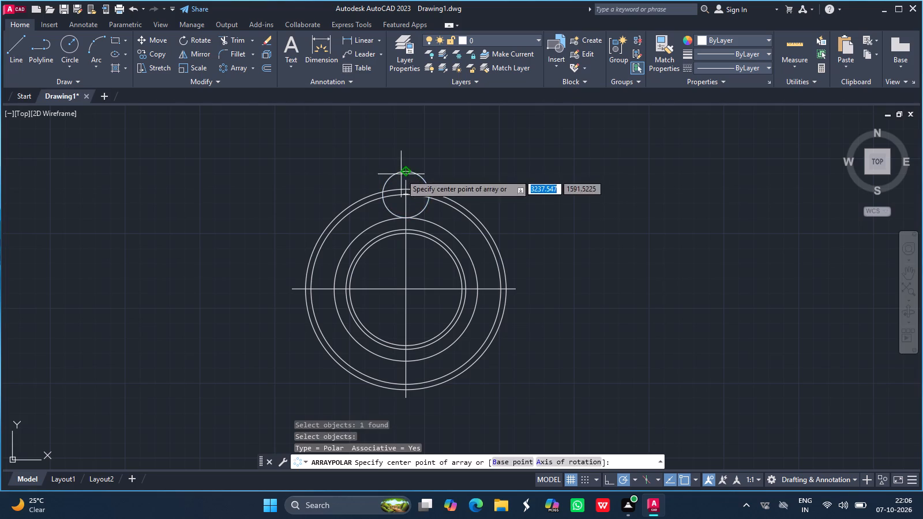
pyautogui.click(407, 287)
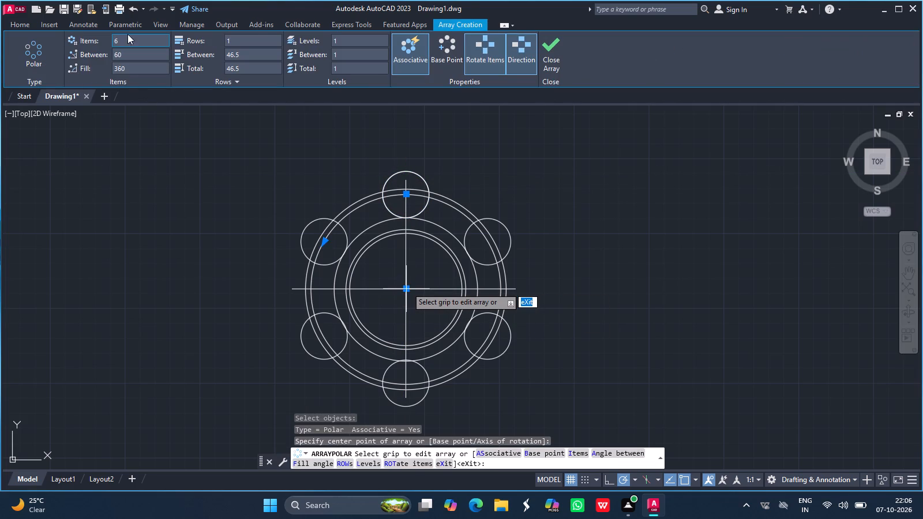
pyautogui.click(128, 40)
pyautogui.press('BackSpace')
pyautogui.write('10')
pyautogui.press('Return')
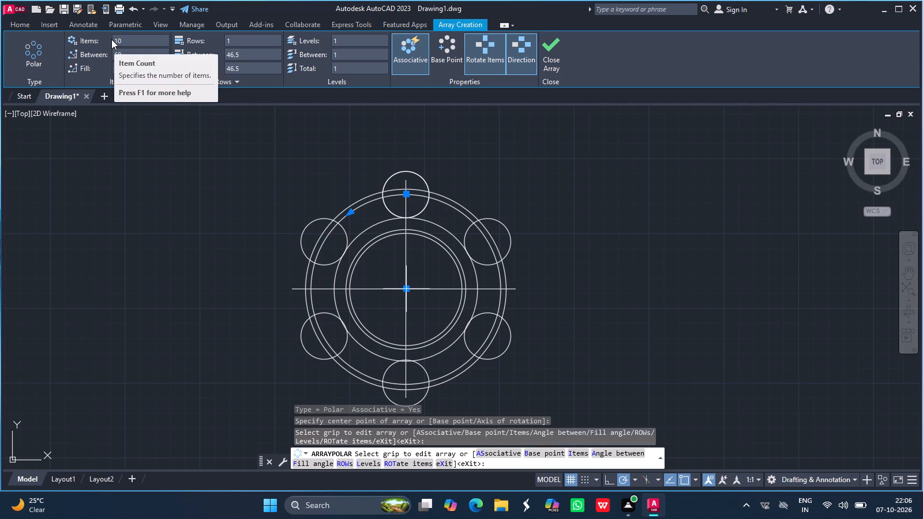
pyautogui.click(234, 249)
pyautogui.press('Escape')
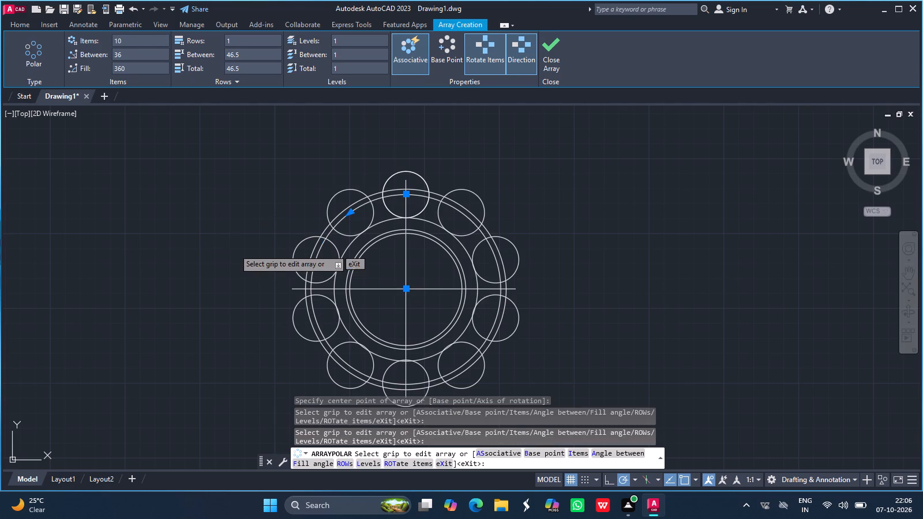
pyautogui.press('Escape')
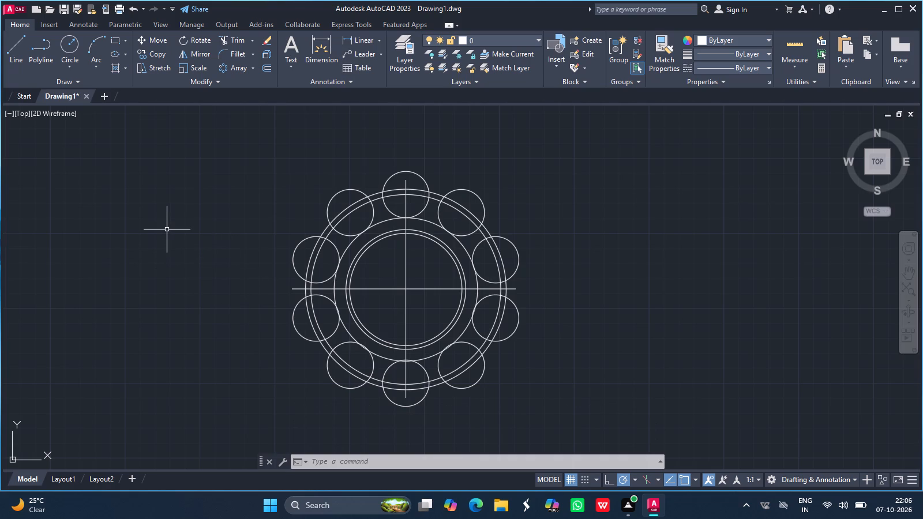
# Draw a vertical line 50.5 long from the common centre straight up along the centreline.
pyautogui.click(17, 51)
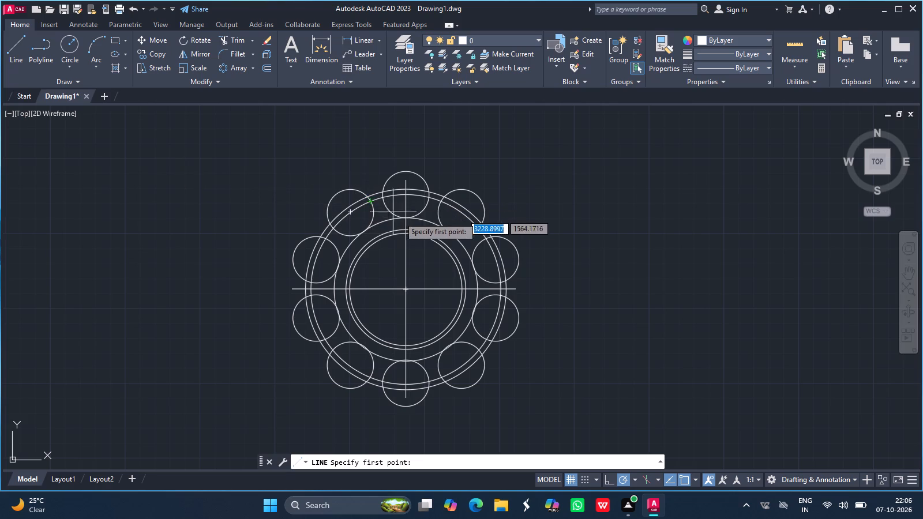
pyautogui.press('Escape')
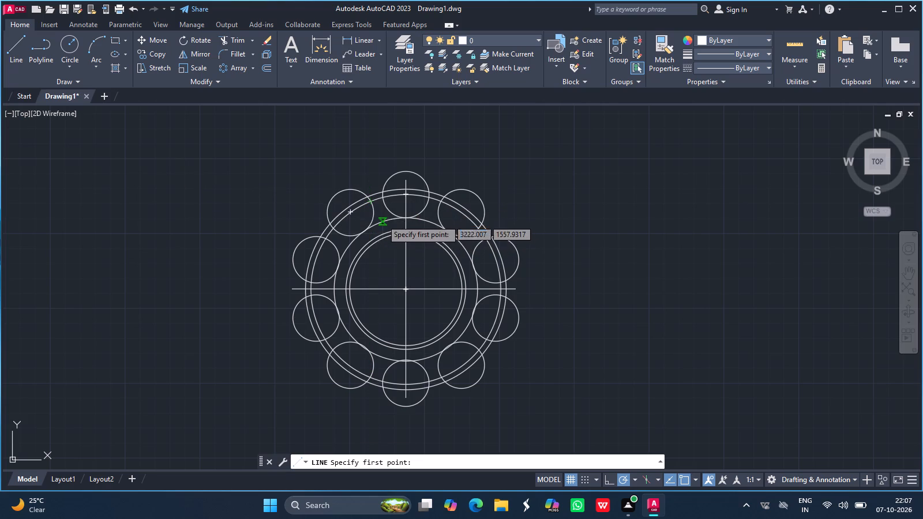
pyautogui.click(15, 47)
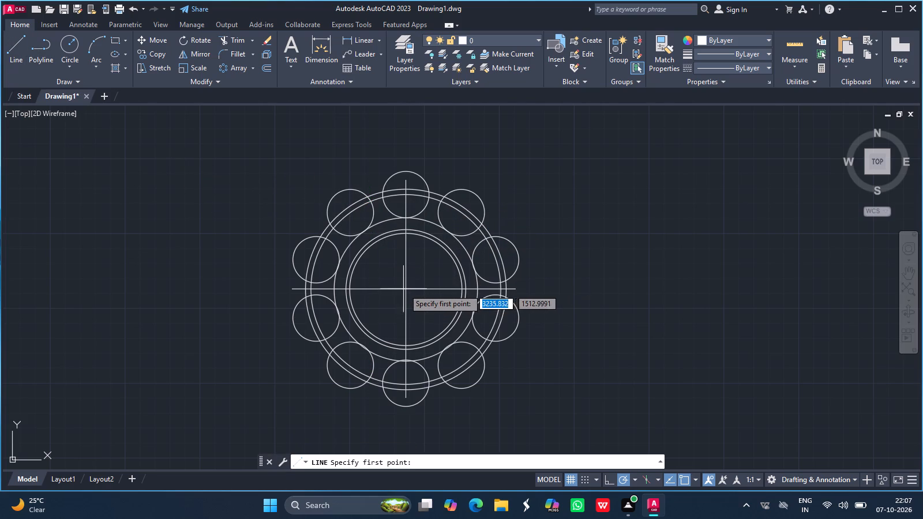
pyautogui.keyDown('ctrl'); pyautogui.scroll(2, 406, 289); pyautogui.keyUp('ctrl')
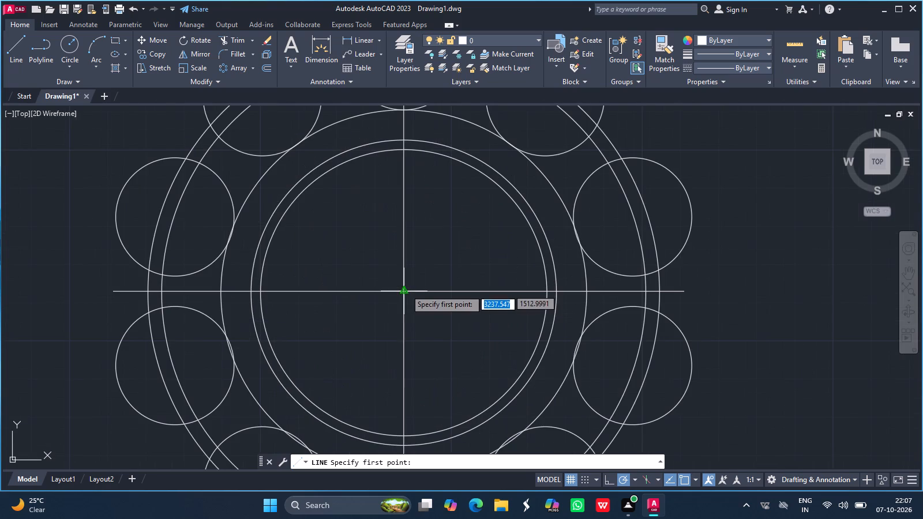
pyautogui.click(404, 289)
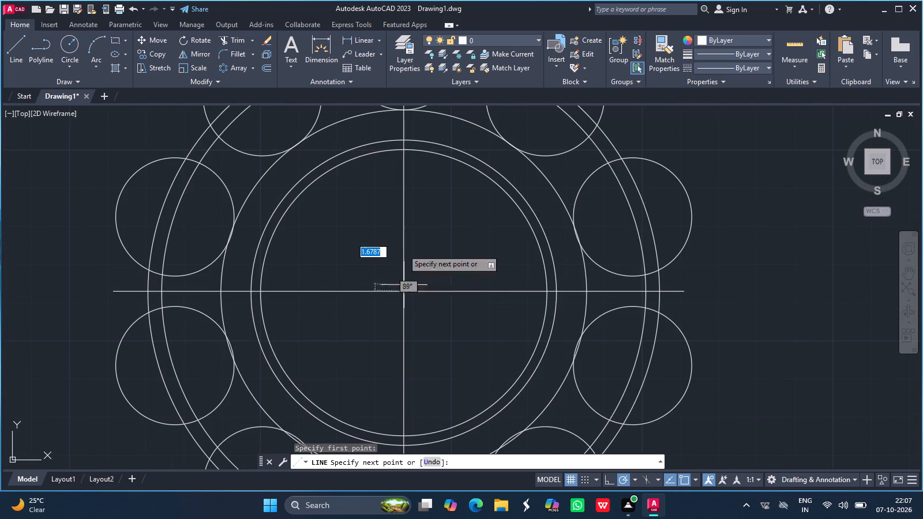
pyautogui.keyDown('ctrl'); pyautogui.scroll(-3, 400, 205); pyautogui.keyUp('ctrl')
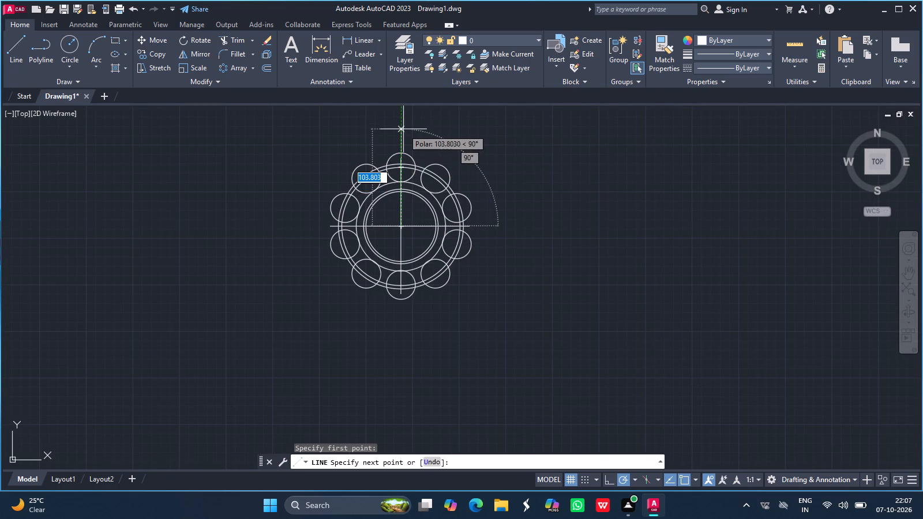
pyautogui.write('50.5')
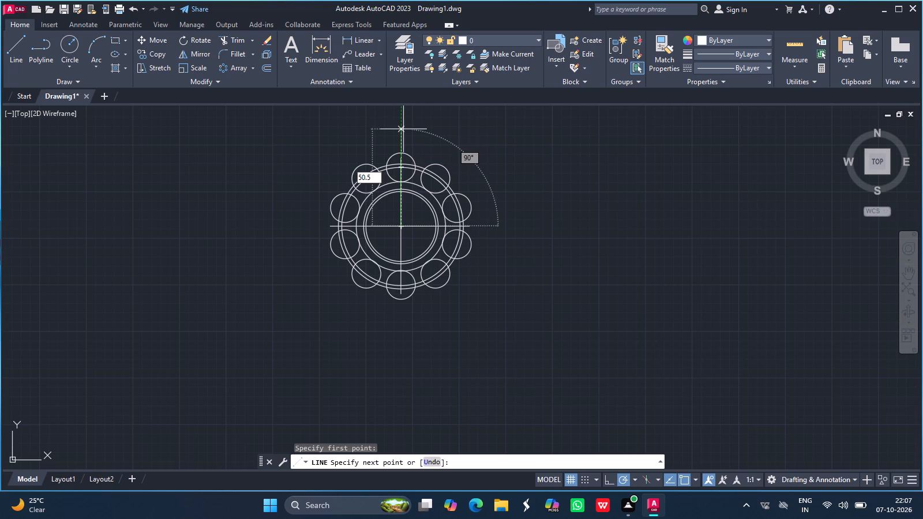
pyautogui.press('Return')
pyautogui.press('Return')
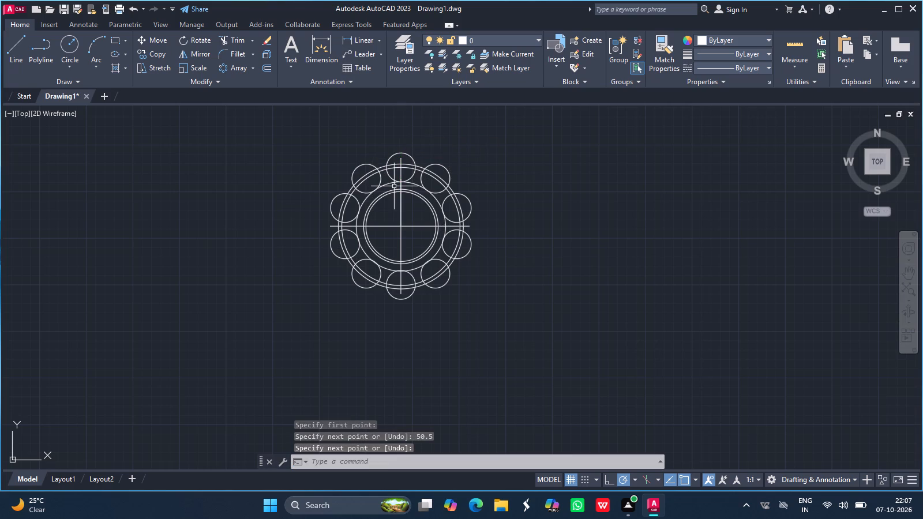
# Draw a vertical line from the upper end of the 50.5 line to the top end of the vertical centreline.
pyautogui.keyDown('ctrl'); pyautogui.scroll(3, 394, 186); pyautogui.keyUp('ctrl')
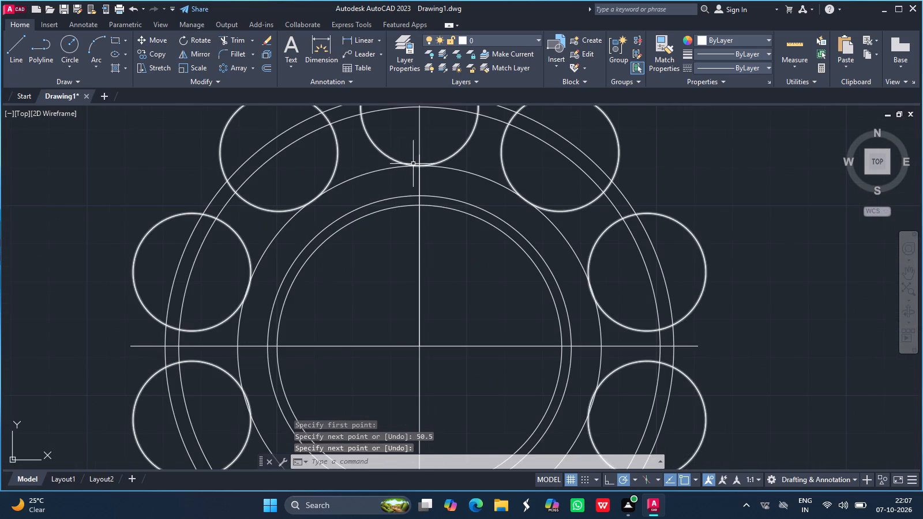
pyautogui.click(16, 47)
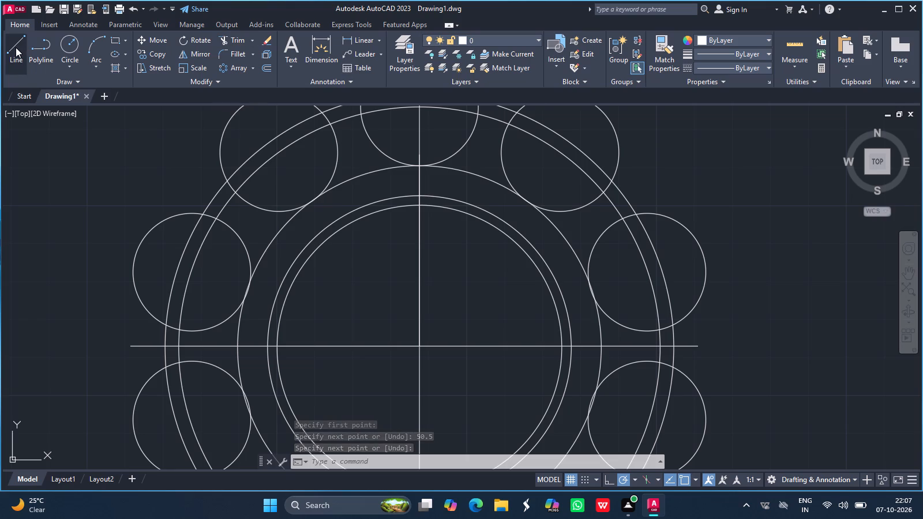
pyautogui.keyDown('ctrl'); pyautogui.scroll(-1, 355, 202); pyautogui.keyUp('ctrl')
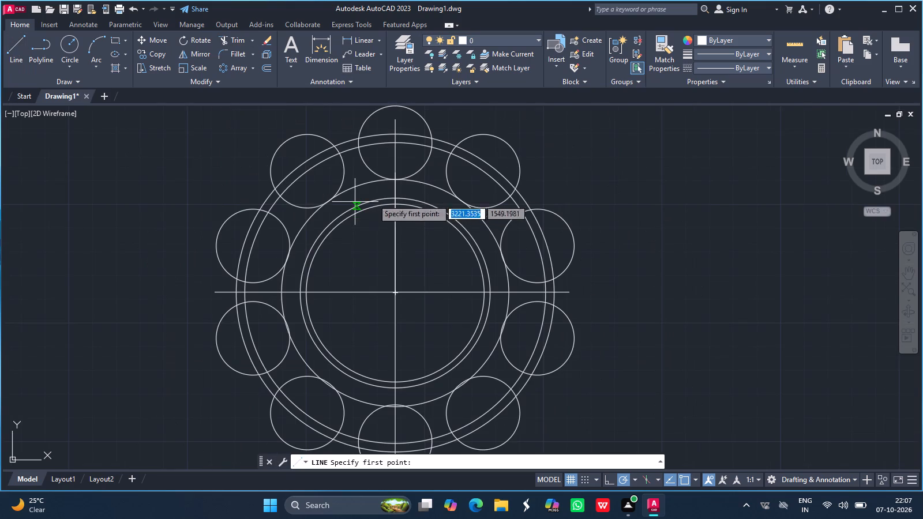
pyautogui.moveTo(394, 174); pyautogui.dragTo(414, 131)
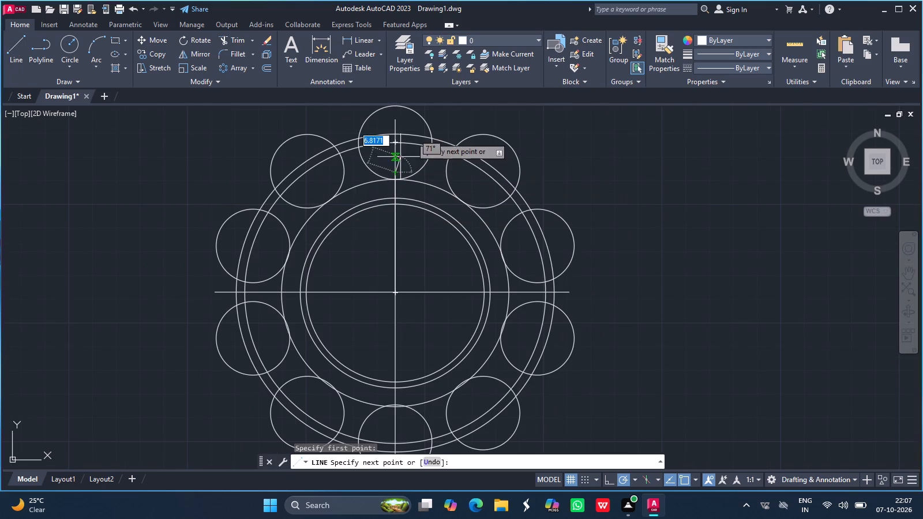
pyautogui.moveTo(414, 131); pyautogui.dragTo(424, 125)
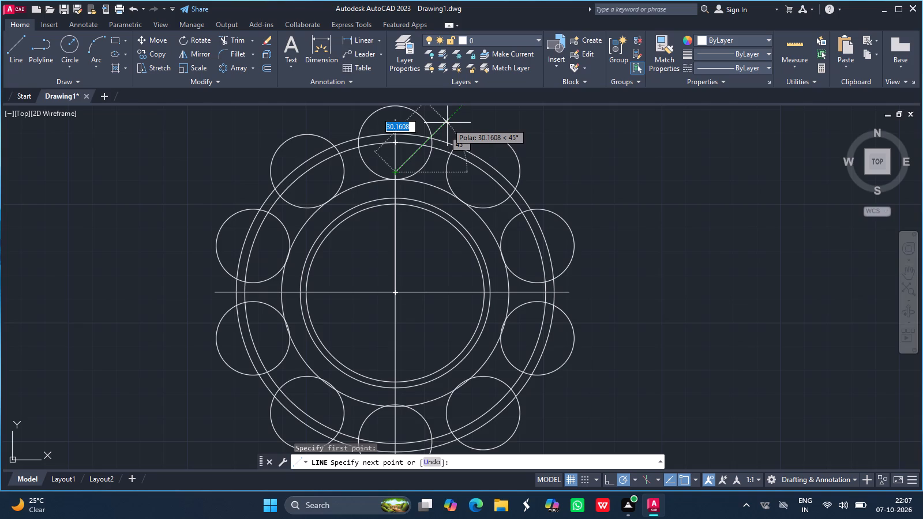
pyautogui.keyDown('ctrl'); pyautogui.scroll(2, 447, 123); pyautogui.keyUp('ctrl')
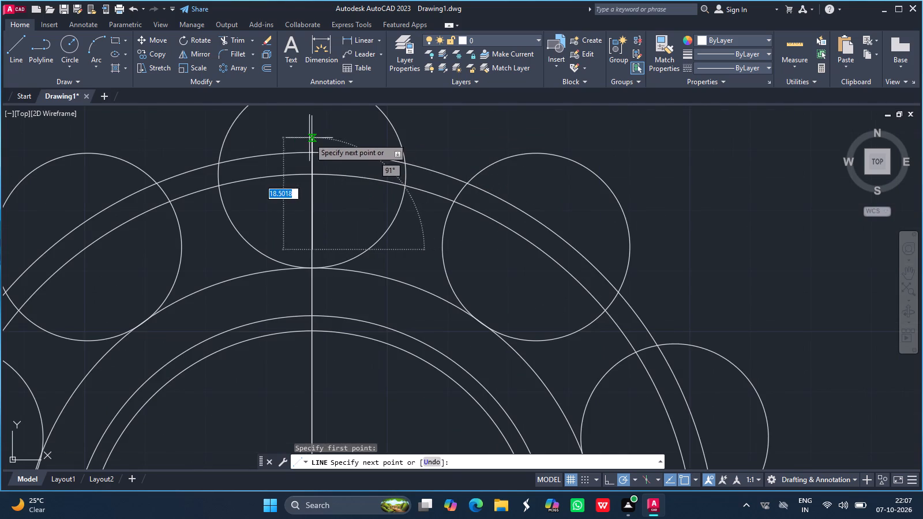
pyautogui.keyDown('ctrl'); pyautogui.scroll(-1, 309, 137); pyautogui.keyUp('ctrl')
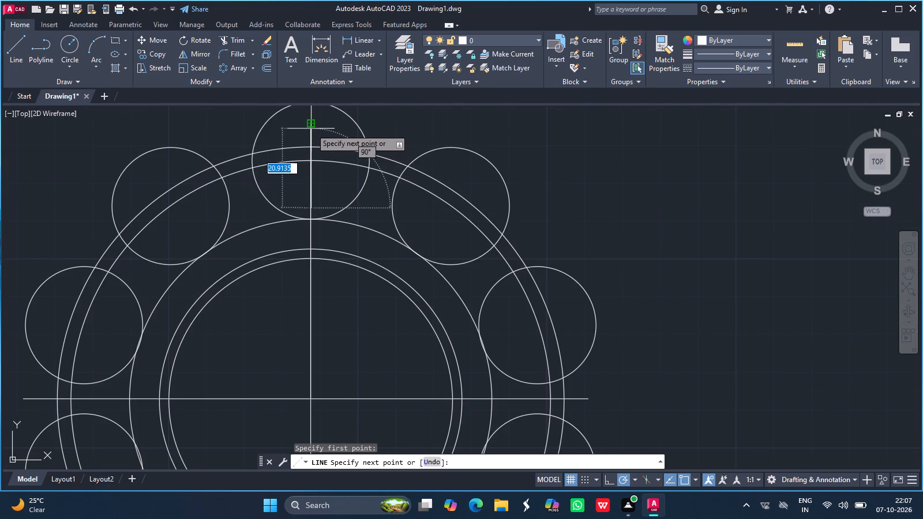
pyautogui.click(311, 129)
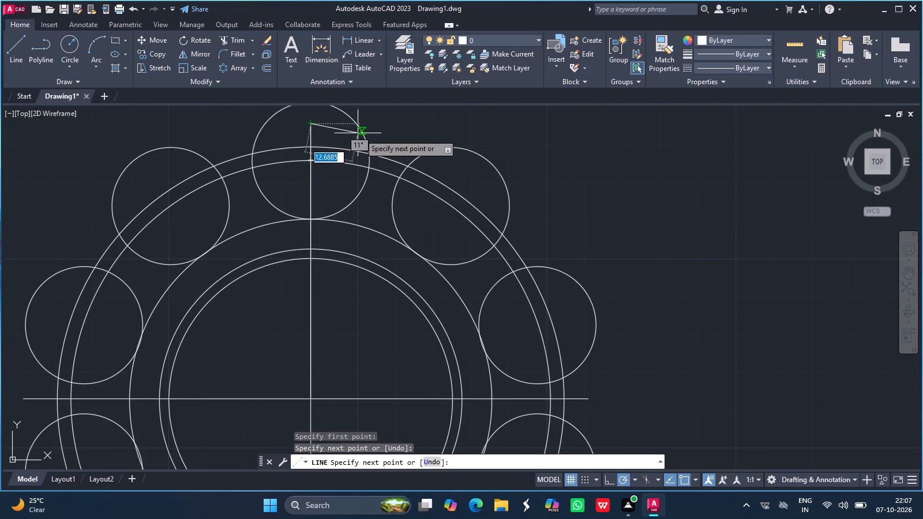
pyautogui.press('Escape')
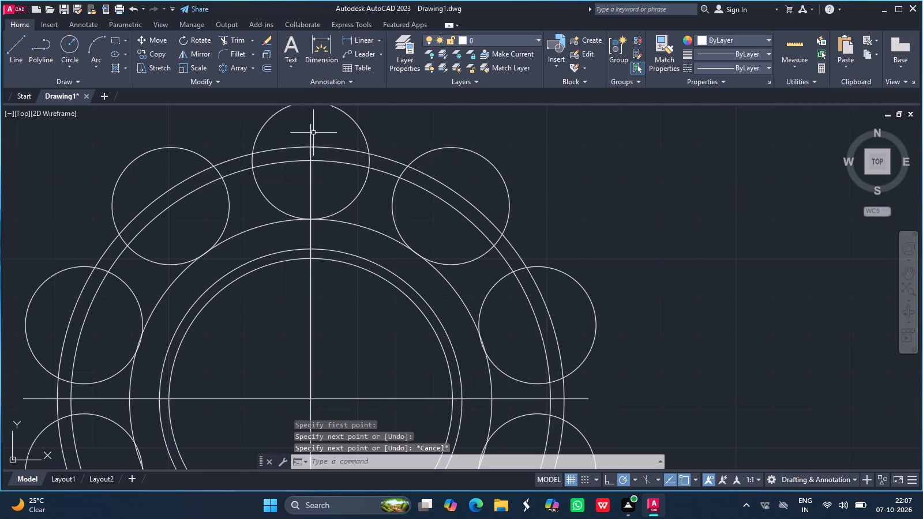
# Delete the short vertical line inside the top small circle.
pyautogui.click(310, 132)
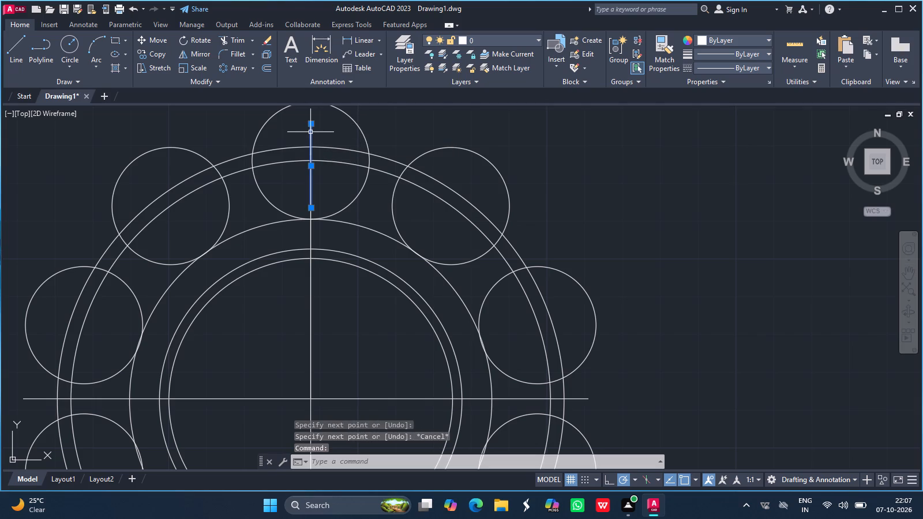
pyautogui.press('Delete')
# Draw a slanted line about 36 long at 40° from the upper end of the 50.5 line, up and to the right.
pyautogui.click(18, 46)
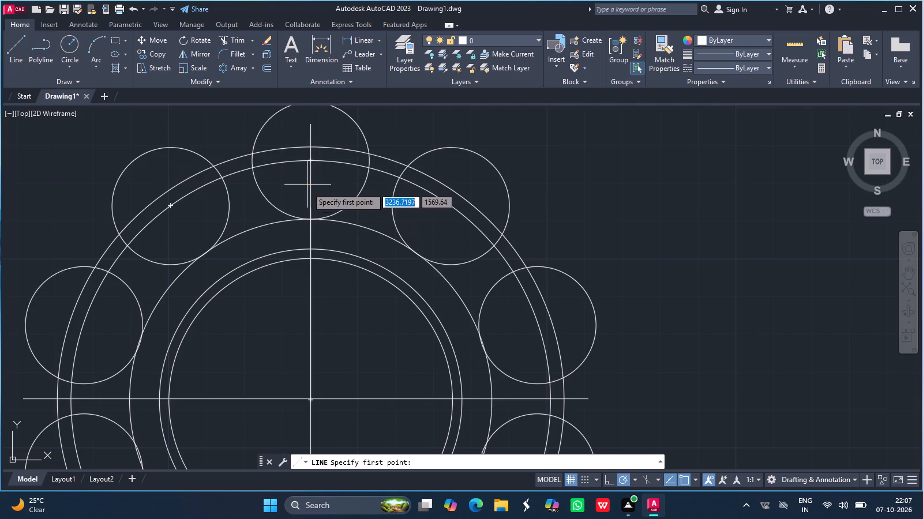
pyautogui.moveTo(312, 205); pyautogui.dragTo(353, 141)
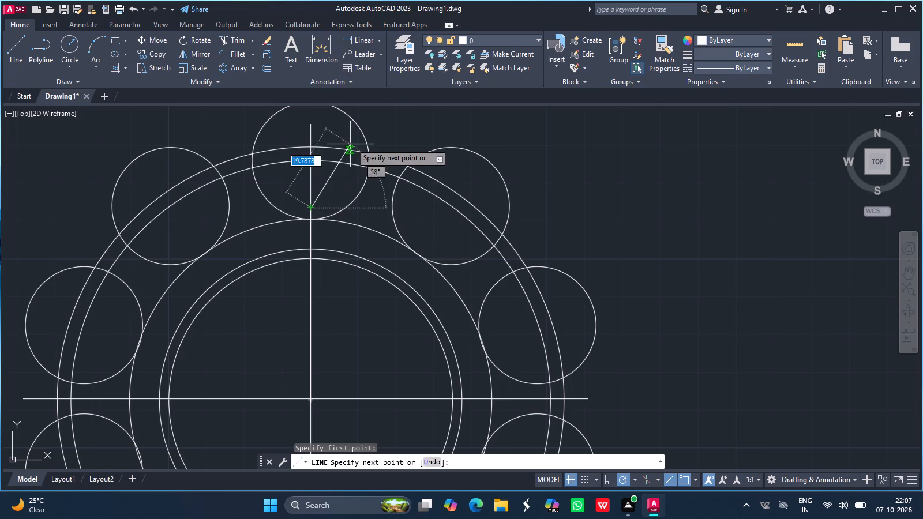
pyautogui.moveTo(353, 141); pyautogui.dragTo(357, 137)
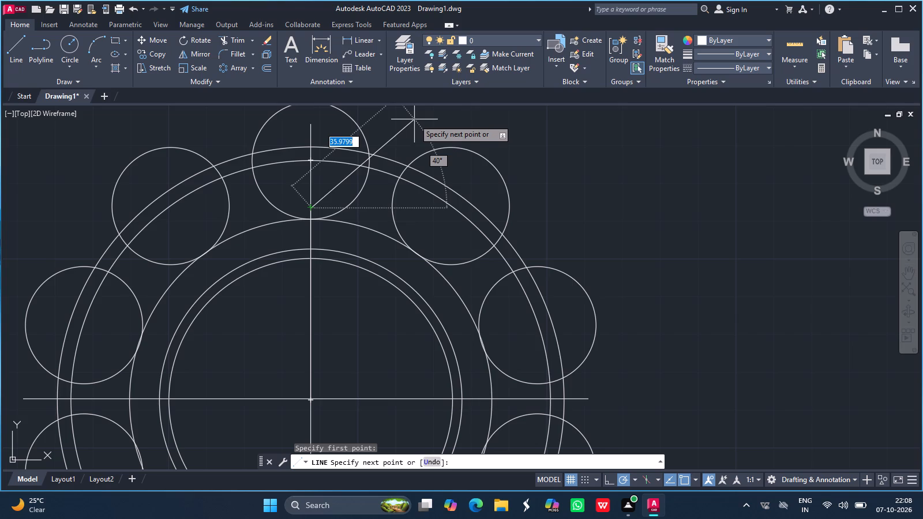
pyautogui.click(414, 119)
pyautogui.press('Return')
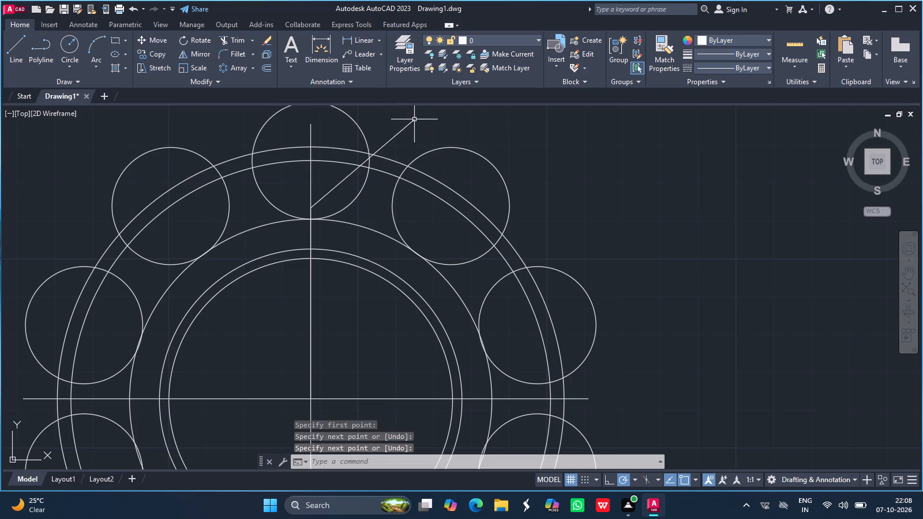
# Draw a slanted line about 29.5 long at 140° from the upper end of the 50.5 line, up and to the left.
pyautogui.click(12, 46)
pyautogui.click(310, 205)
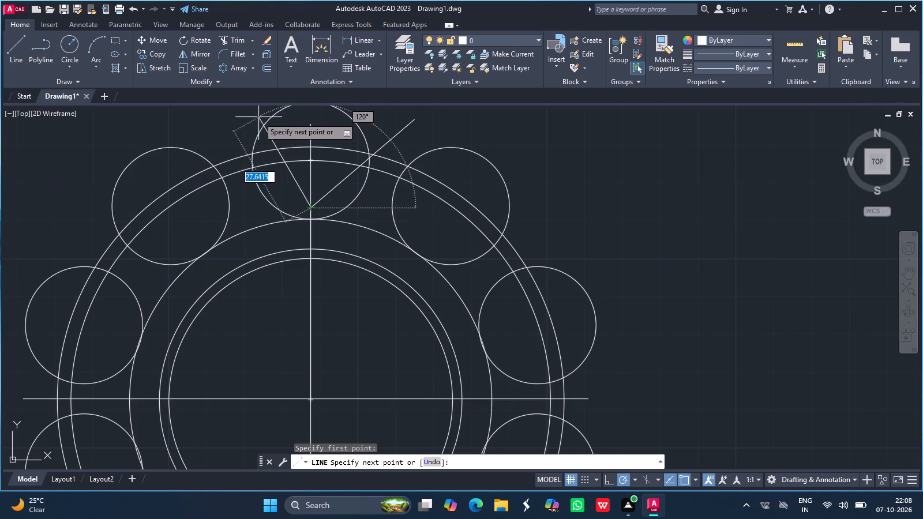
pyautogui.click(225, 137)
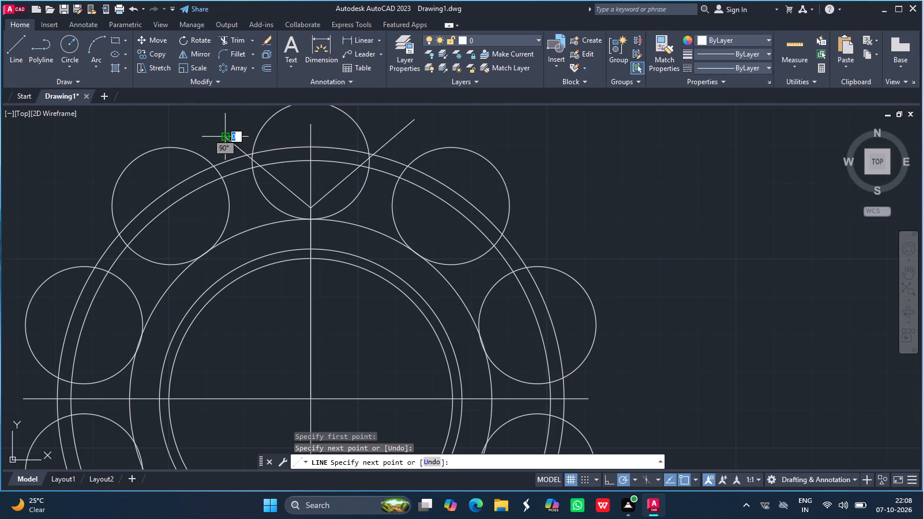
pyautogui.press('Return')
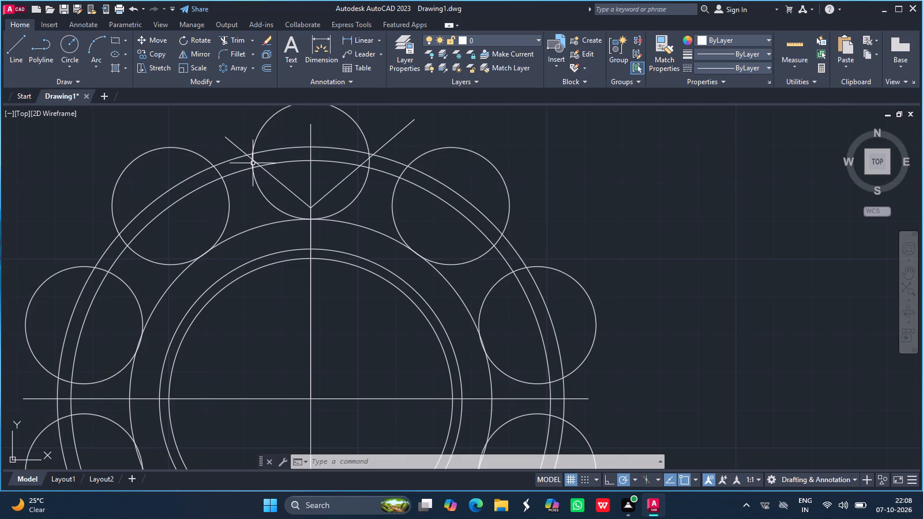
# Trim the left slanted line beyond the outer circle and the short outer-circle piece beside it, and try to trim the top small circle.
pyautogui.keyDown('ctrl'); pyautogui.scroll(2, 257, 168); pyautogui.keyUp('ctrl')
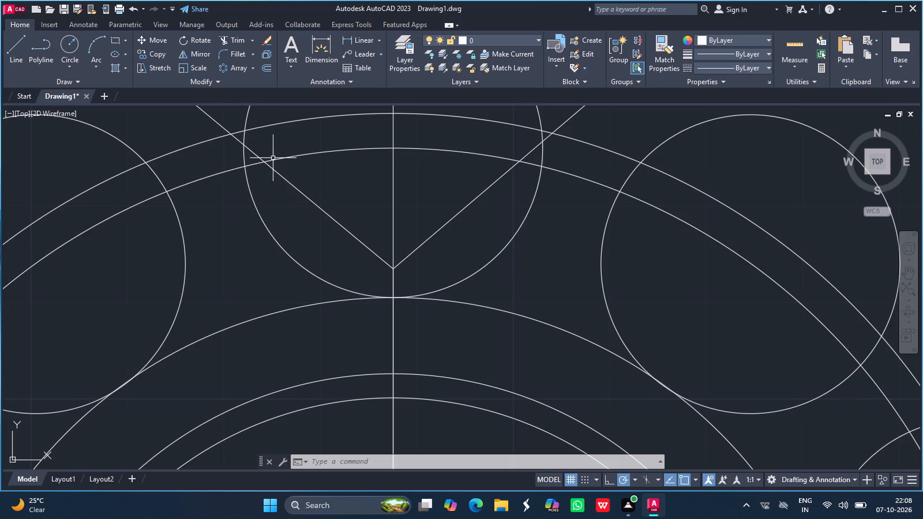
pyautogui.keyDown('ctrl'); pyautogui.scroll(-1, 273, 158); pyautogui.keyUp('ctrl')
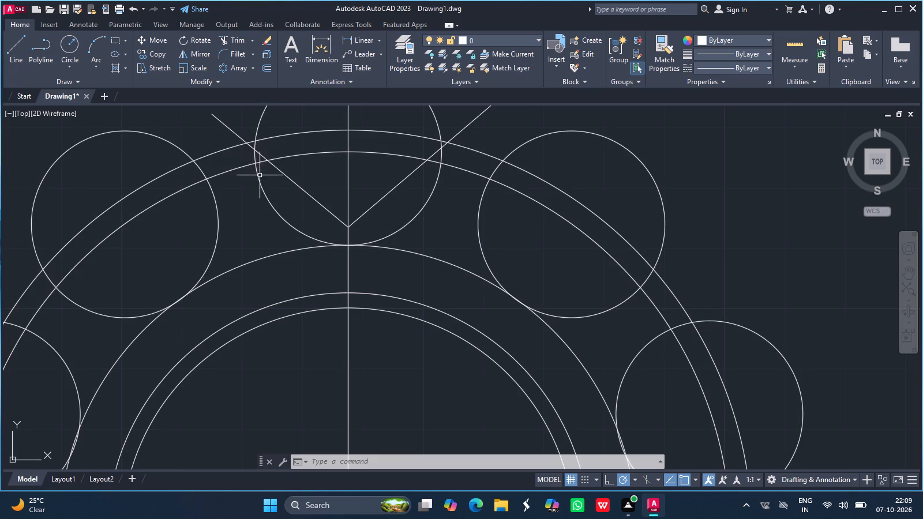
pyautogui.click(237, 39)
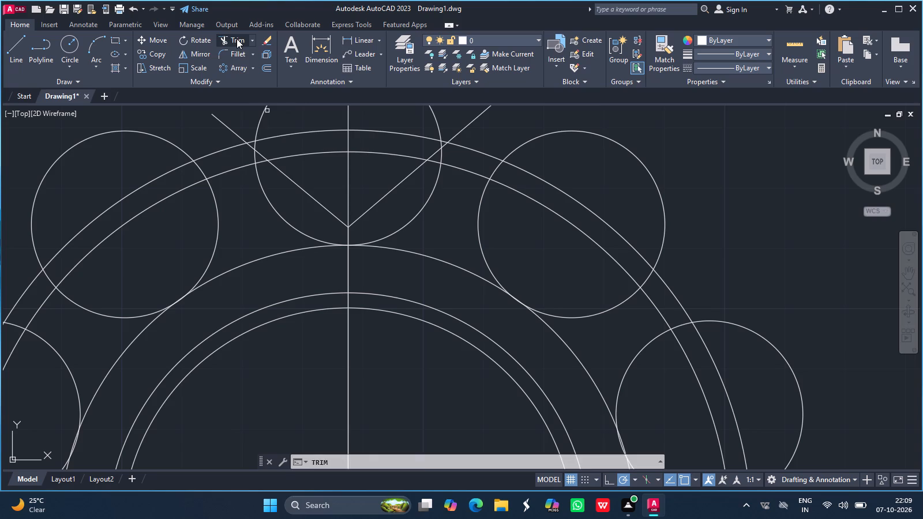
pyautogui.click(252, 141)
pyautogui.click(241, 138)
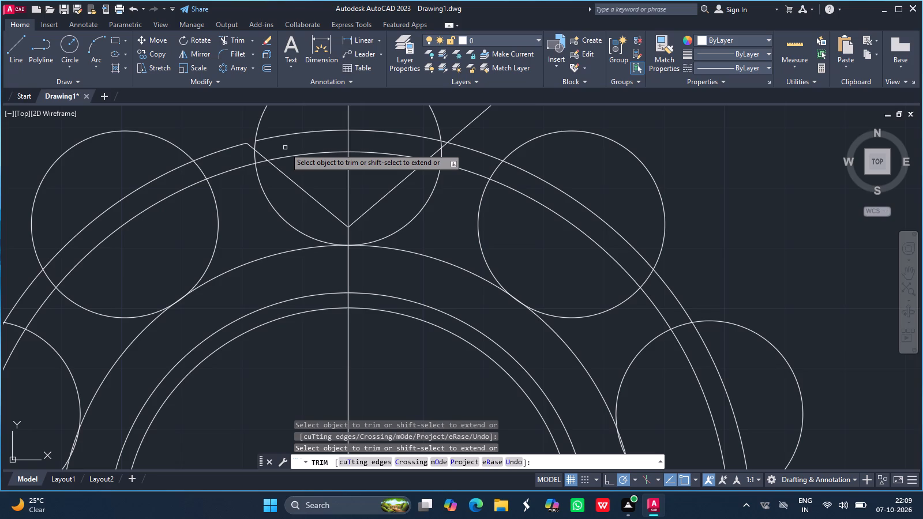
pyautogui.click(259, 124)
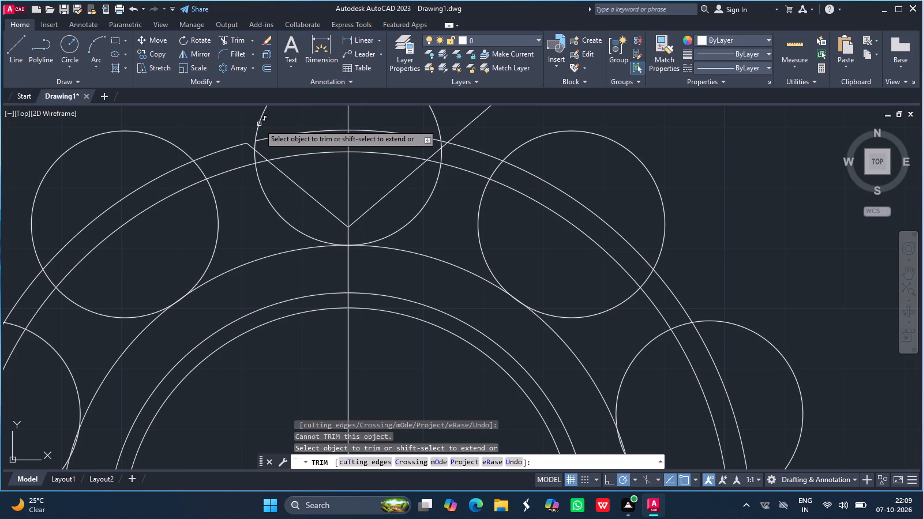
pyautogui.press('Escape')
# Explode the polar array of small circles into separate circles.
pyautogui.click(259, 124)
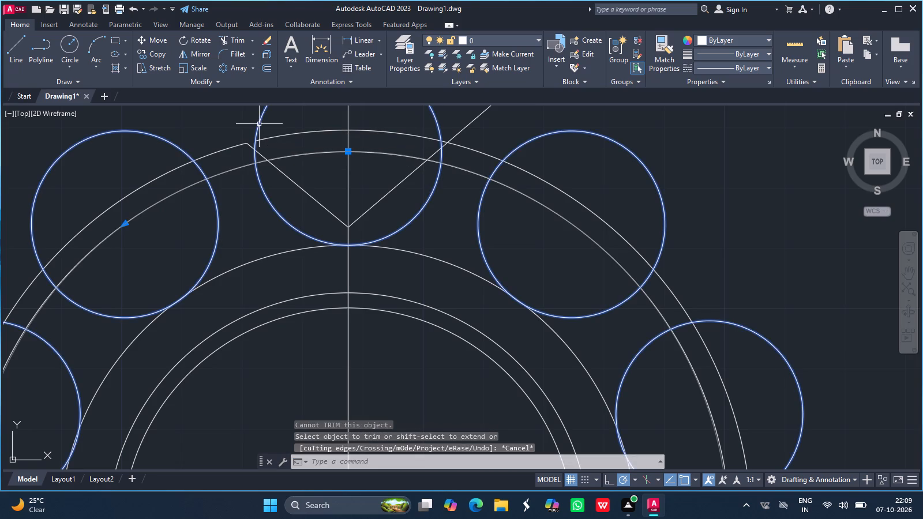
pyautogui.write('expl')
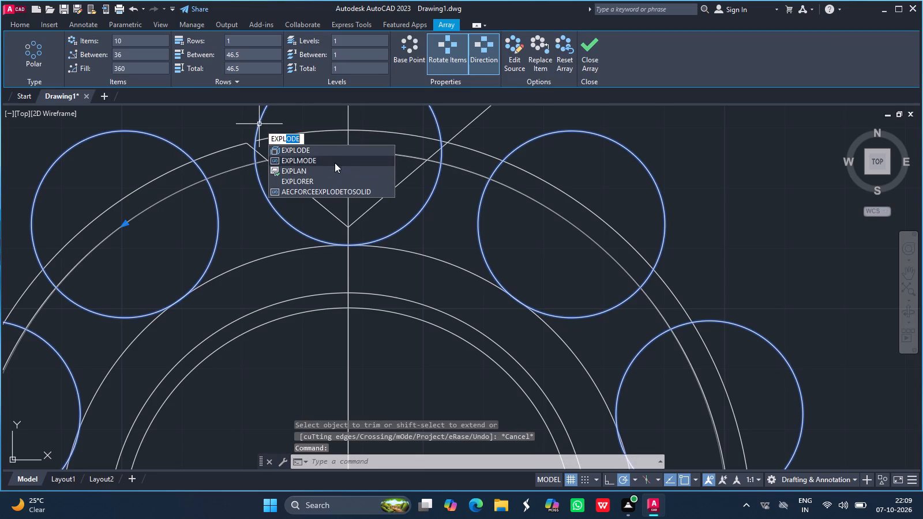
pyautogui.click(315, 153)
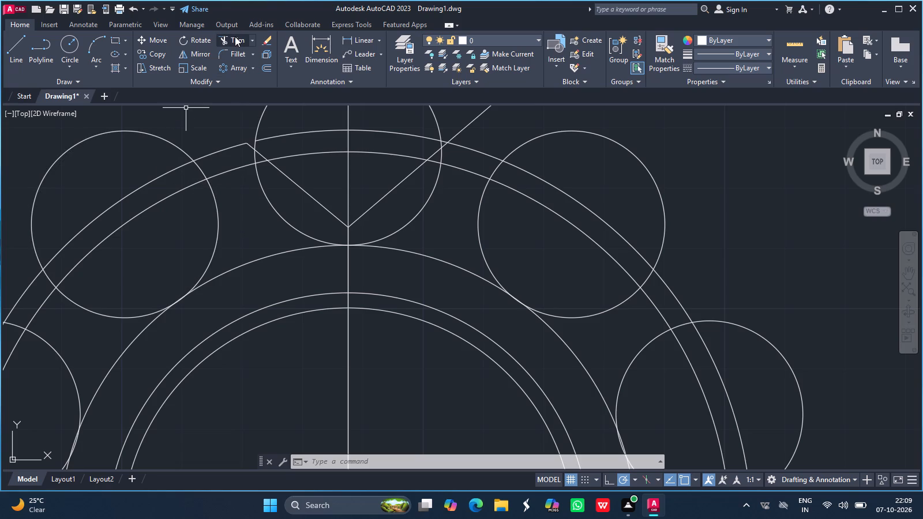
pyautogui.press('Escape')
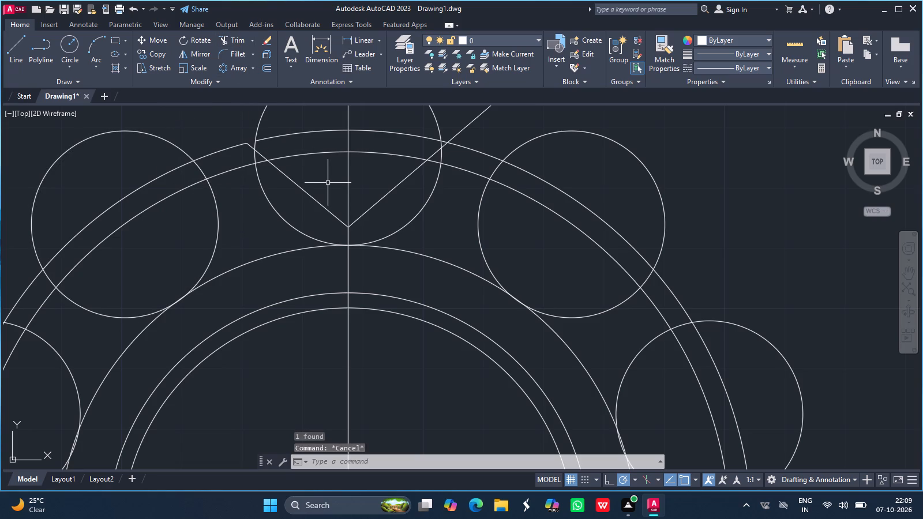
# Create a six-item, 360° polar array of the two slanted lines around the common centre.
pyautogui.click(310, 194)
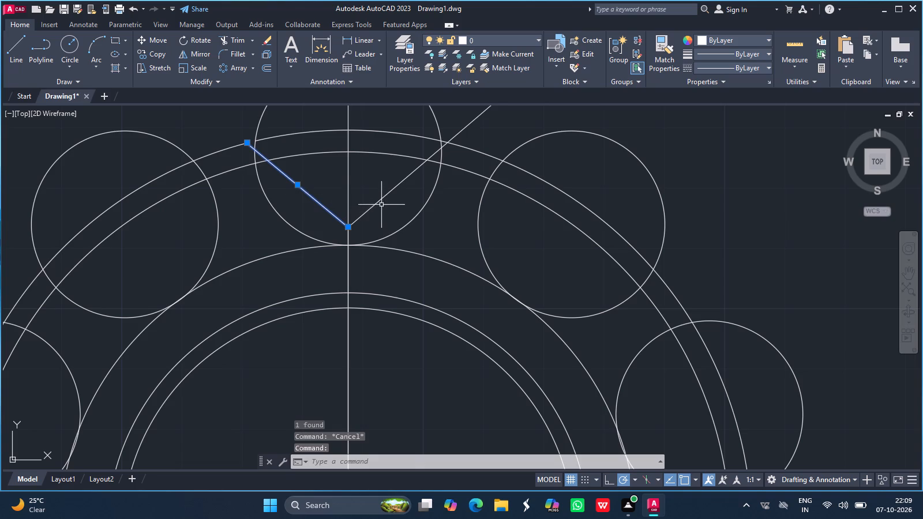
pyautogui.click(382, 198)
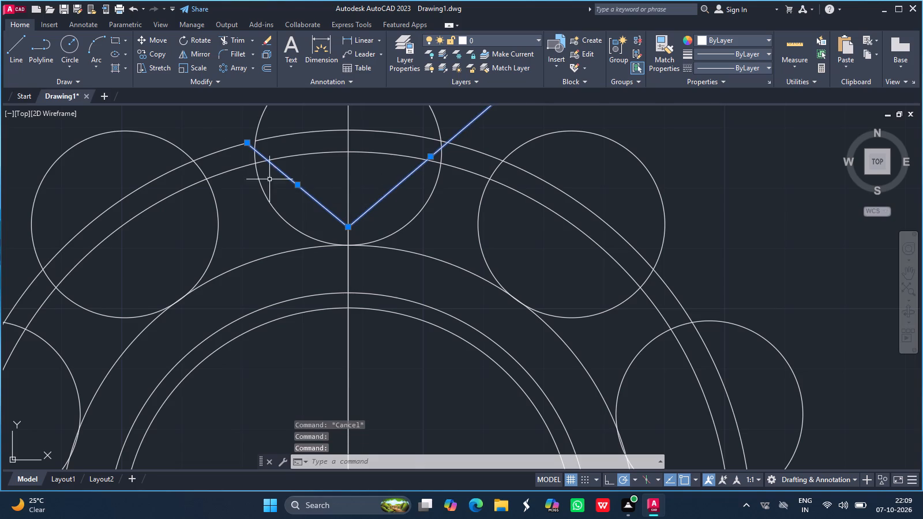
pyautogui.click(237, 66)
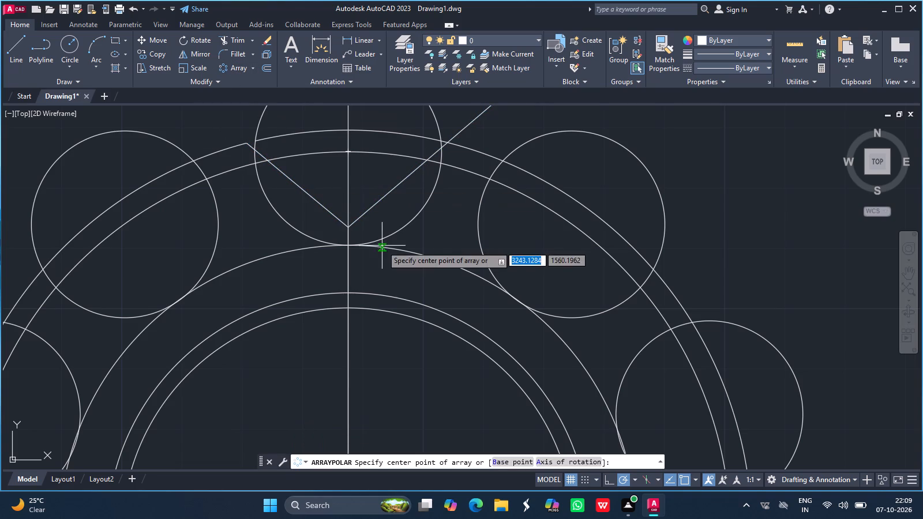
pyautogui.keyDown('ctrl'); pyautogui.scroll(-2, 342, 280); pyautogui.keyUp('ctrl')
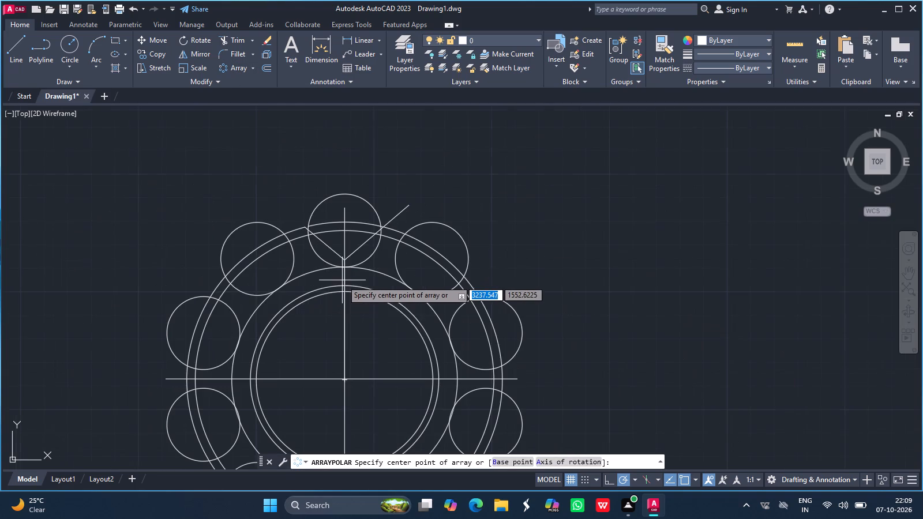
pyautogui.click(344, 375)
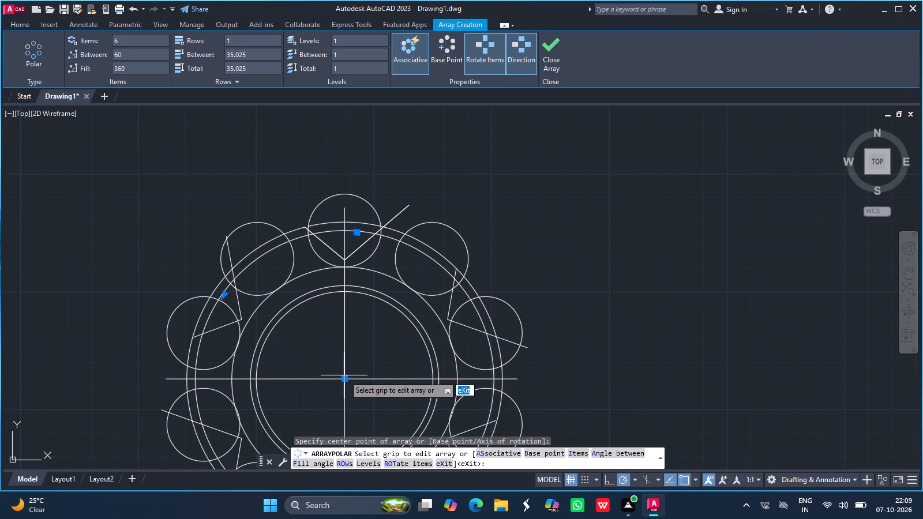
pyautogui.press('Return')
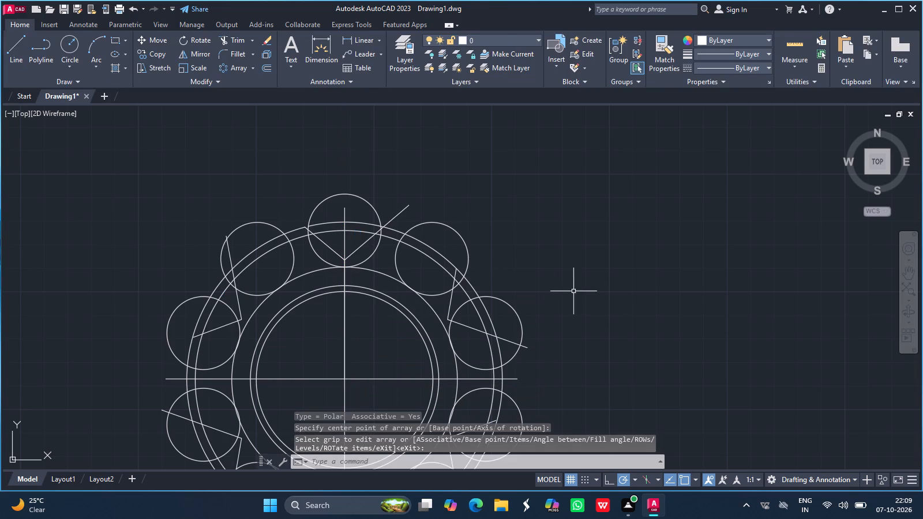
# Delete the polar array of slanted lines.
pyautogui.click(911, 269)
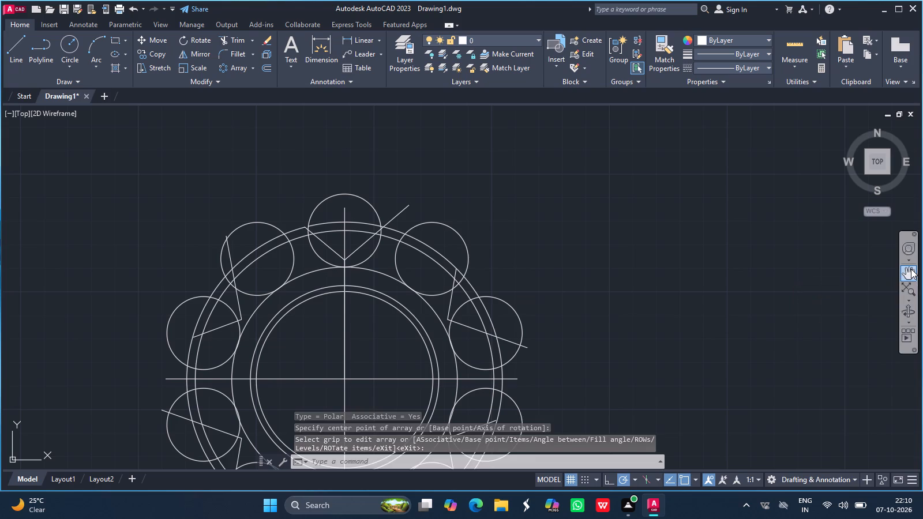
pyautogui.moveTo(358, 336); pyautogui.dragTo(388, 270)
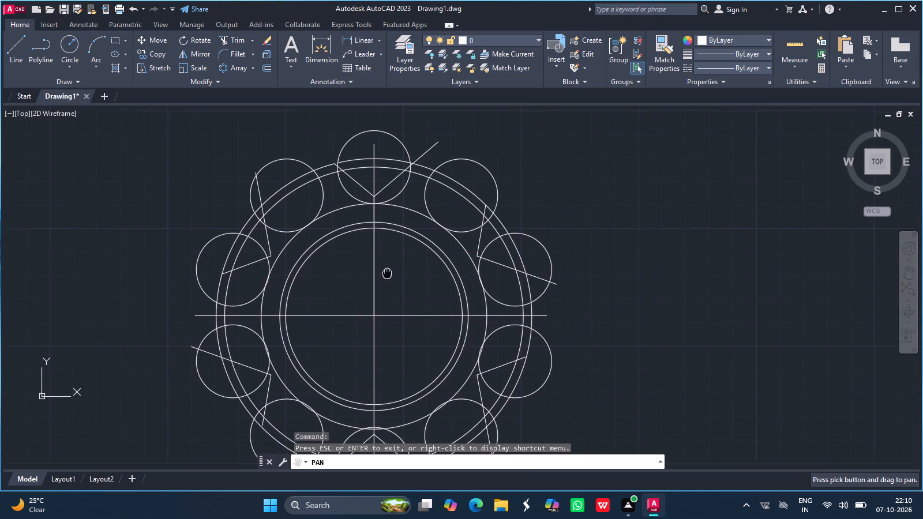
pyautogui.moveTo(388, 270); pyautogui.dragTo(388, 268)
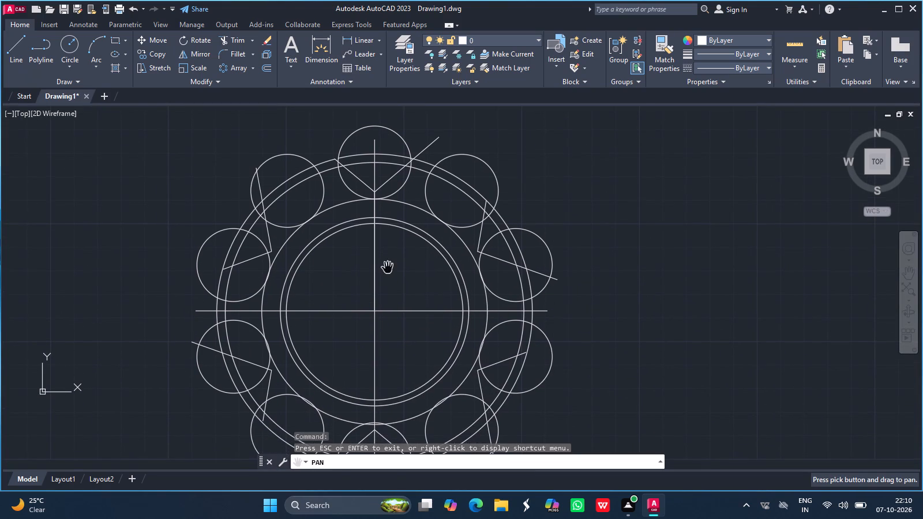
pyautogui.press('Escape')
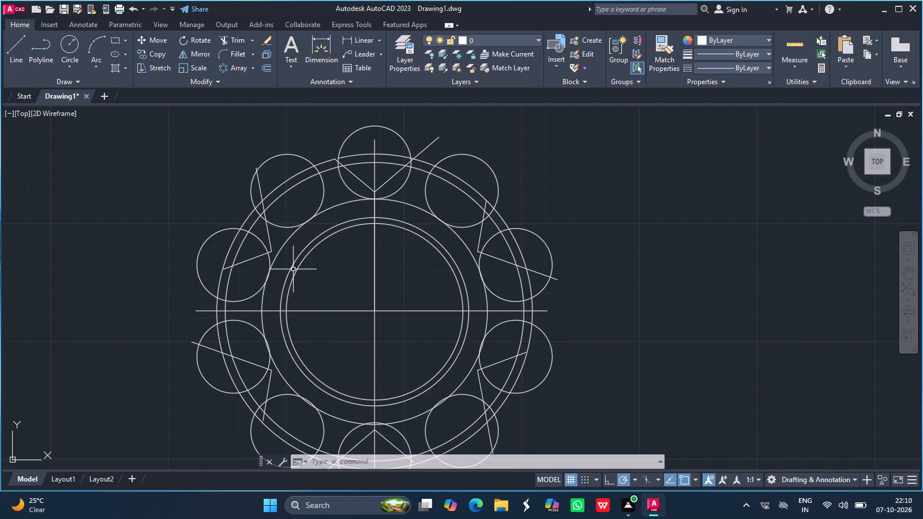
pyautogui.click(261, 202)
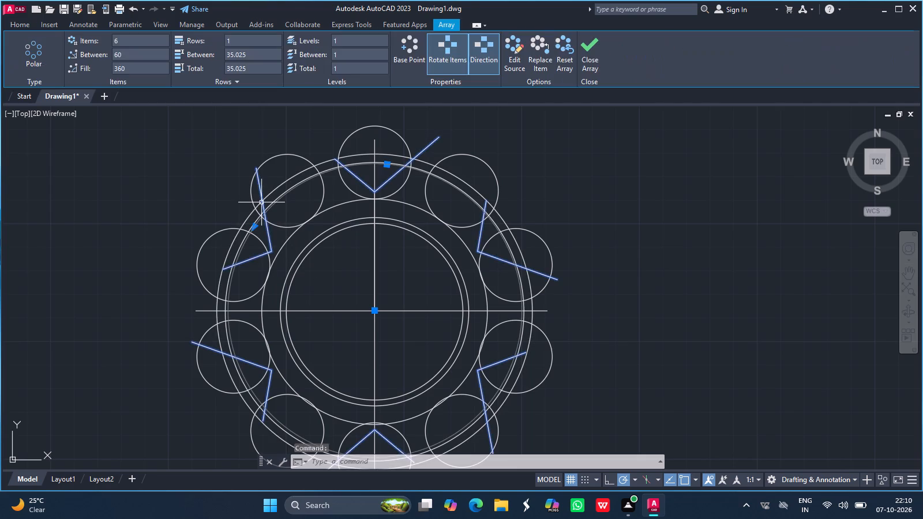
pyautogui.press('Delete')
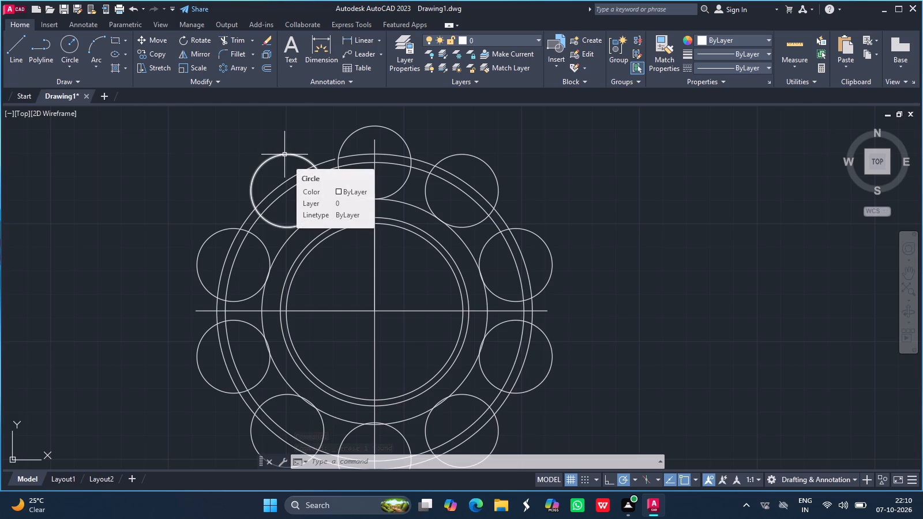
# Undo the recent edits back to the single top small circle, before its polar array and the added vertical and slanted lines.
pyautogui.hotkey('ctrl', 'z')
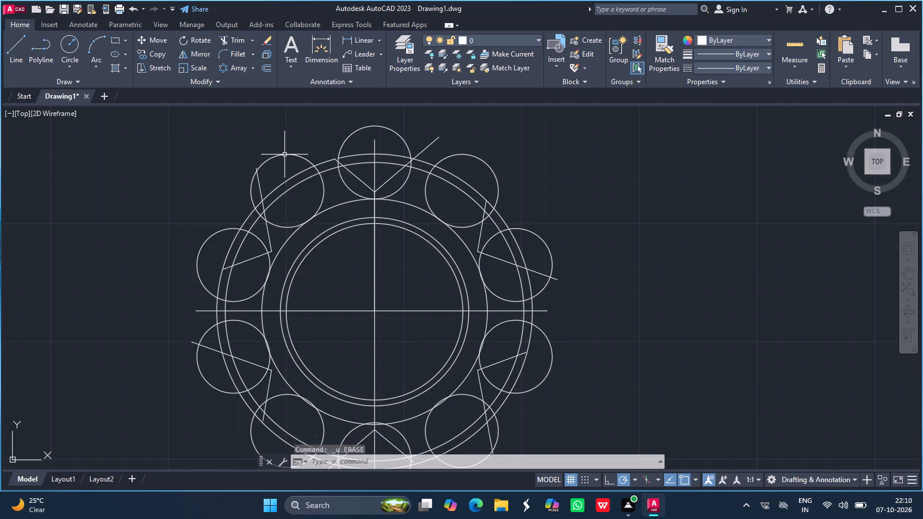
pyautogui.hotkey('ctrl', 'z')
pyautogui.hotkey('ctrl', 'z')
pyautogui.hotkey('ctrl', 'z')
pyautogui.hotkey('ctrl', 'z')
pyautogui.hotkey('ctrl', 'z')
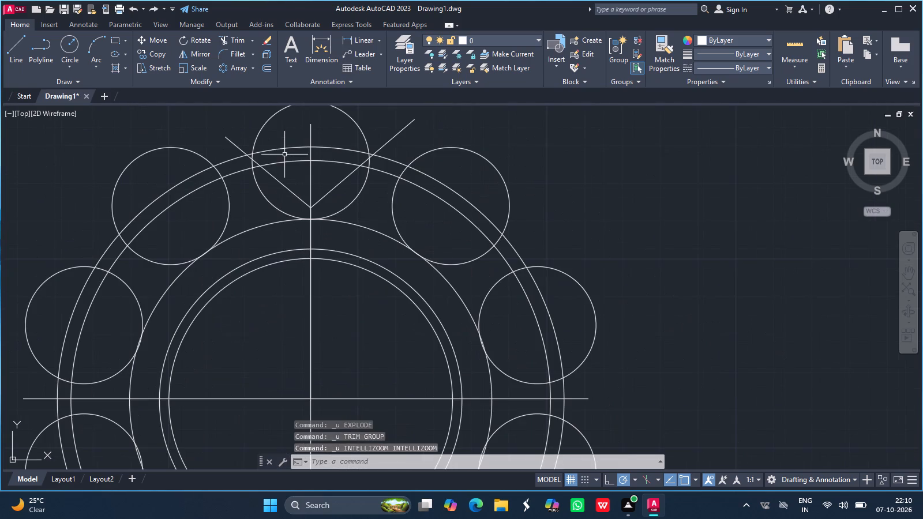
pyautogui.hotkey('ctrl', 'z')
pyautogui.hotkey('ctrl', 'z')
pyautogui.hotkey('ctrl', 'z')
pyautogui.hotkey('ctrl', 'z')
pyautogui.hotkey('ctrl', 'z')
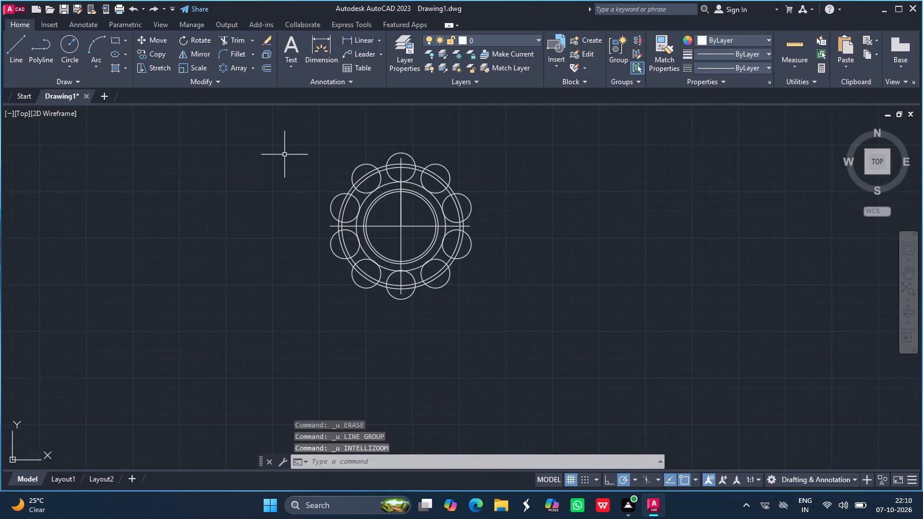
pyautogui.hotkey('ctrl', 'z')
pyautogui.hotkey('ctrl', 'z')
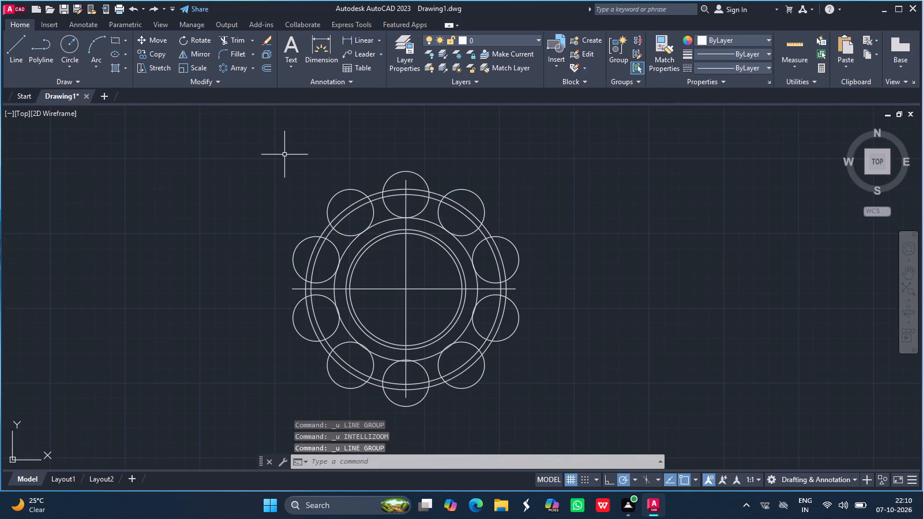
pyautogui.hotkey('ctrl', 'z')
# Draw a vertical line 50.5 units long upward from the common centre of the circles.
pyautogui.keyDown('ctrl'); pyautogui.scroll(2, 395, 188); pyautogui.keyUp('ctrl')
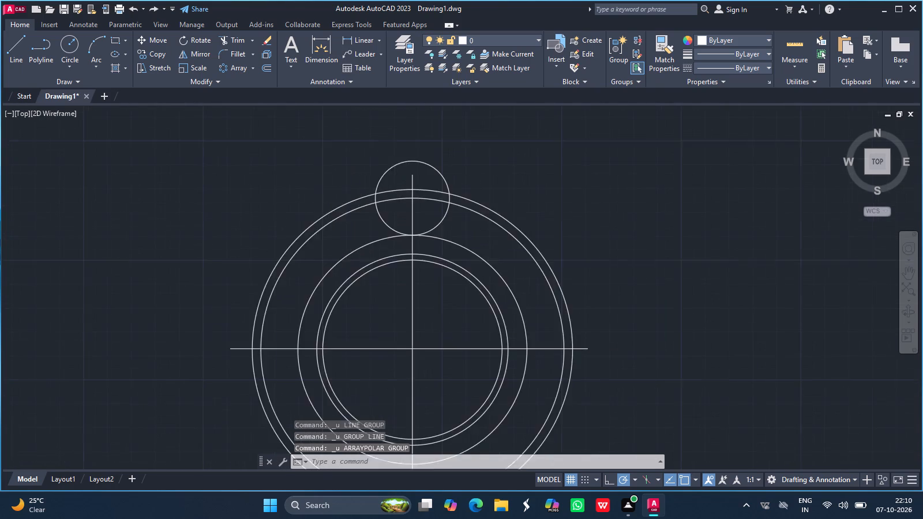
pyautogui.keyDown('ctrl'); pyautogui.scroll(1, 395, 188); pyautogui.keyUp('ctrl')
pyautogui.click(17, 43)
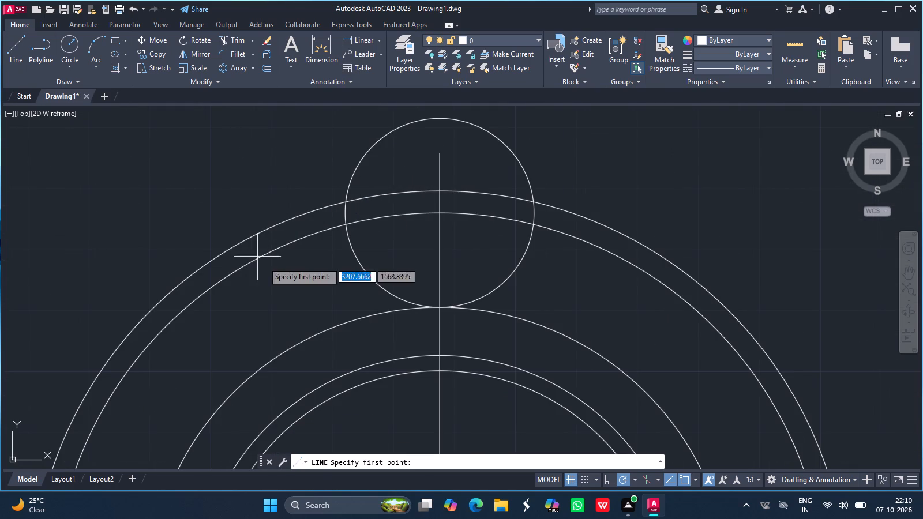
pyautogui.press('Escape')
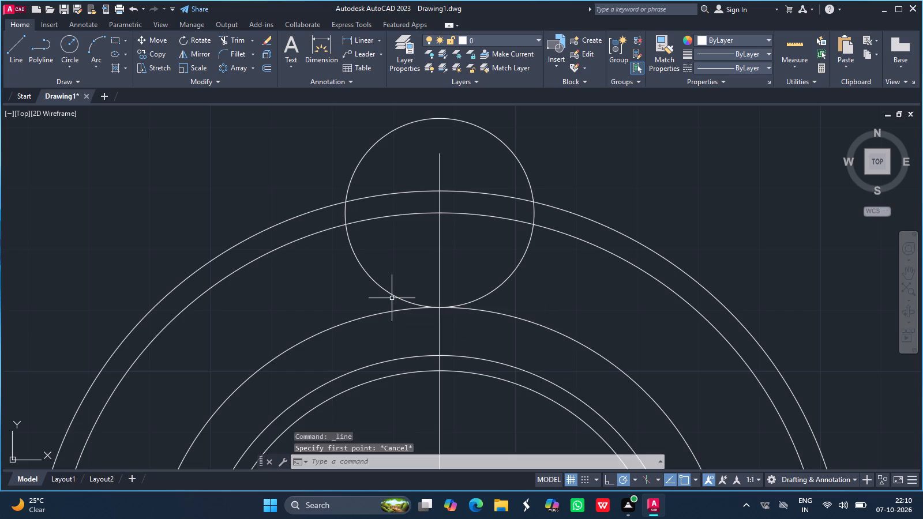
pyautogui.click(20, 51)
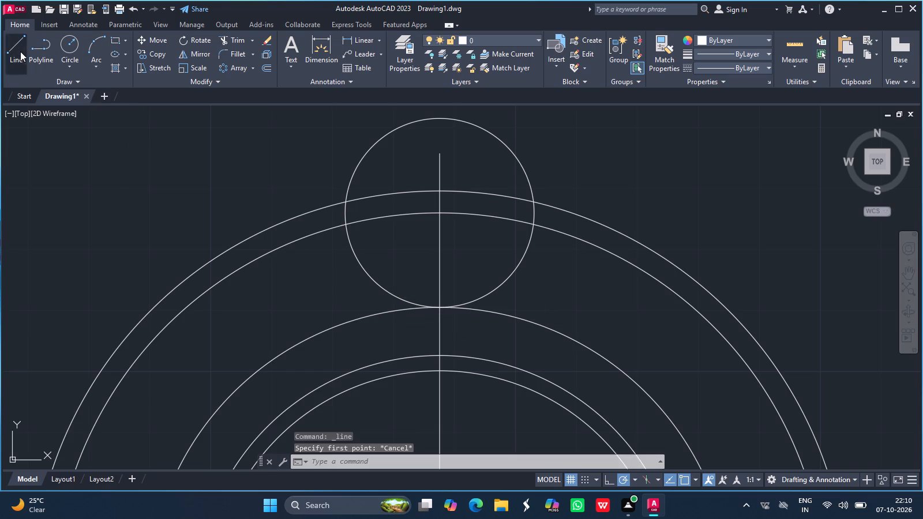
pyautogui.keyDown('ctrl'); pyautogui.scroll(-2, 346, 276); pyautogui.keyUp('ctrl')
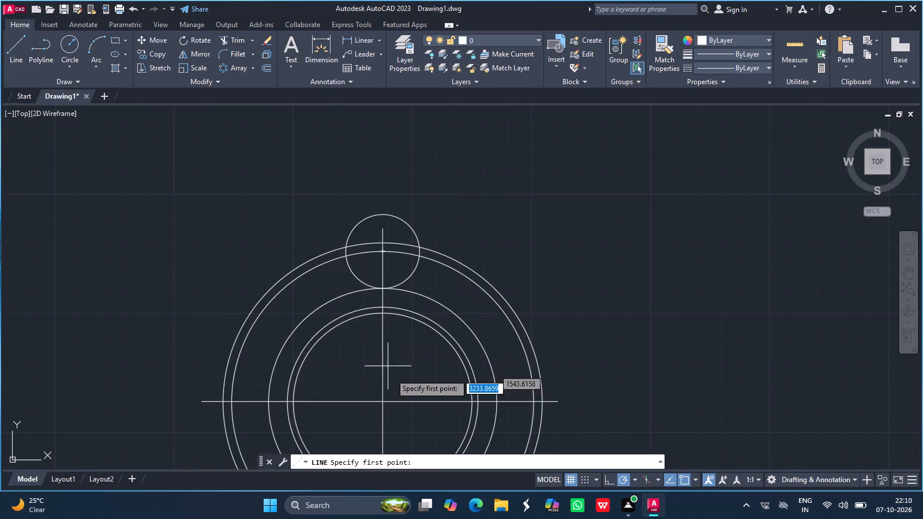
pyautogui.moveTo(384, 399); pyautogui.dragTo(380, 182)
pyautogui.write('50.5')
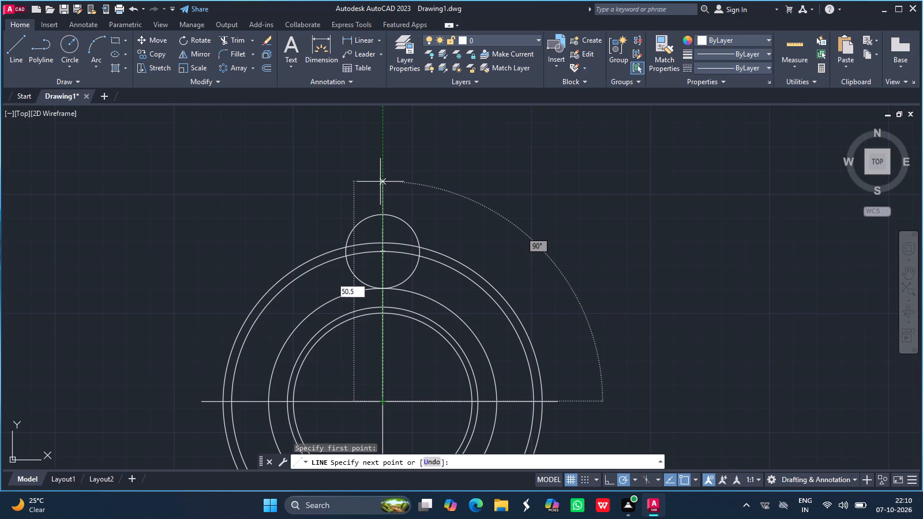
pyautogui.press('Return')
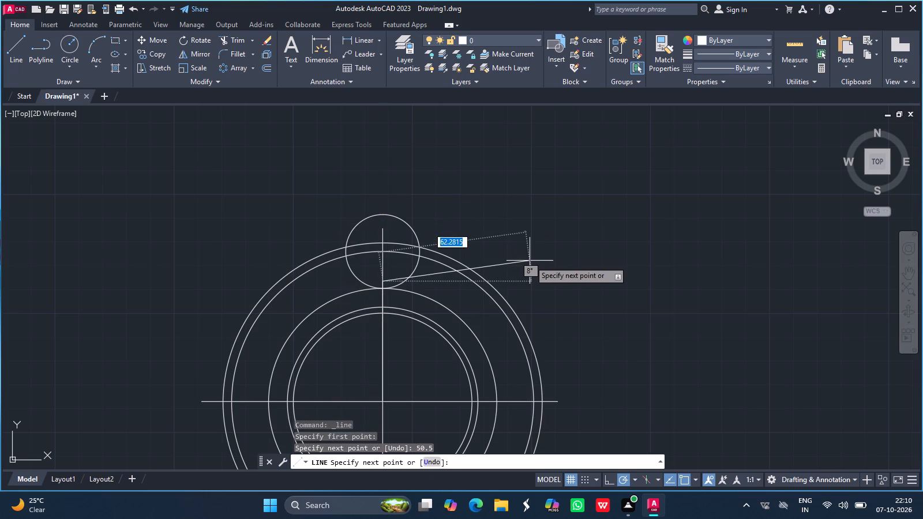
pyautogui.press('Return')
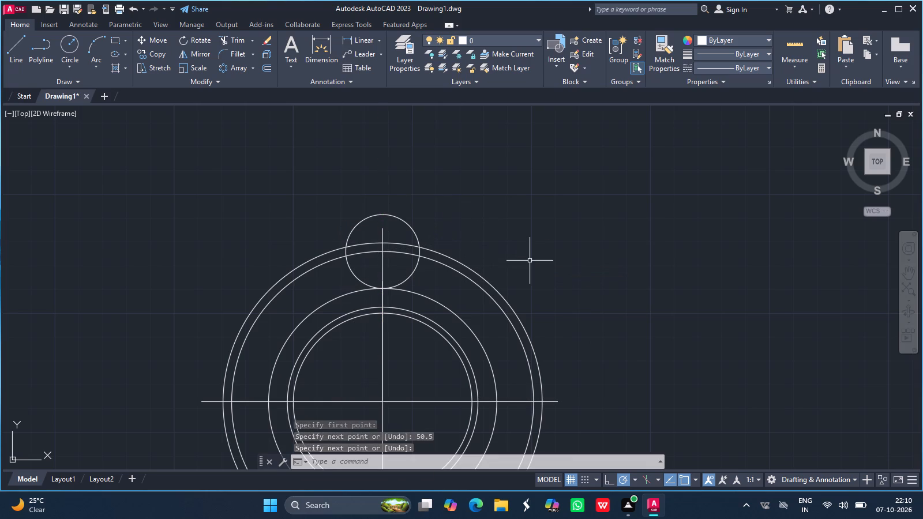
# Draw a slanted line about 41 units long at about 40° from the vertical line's upper end, up and right past the small circle.
pyautogui.click(14, 43)
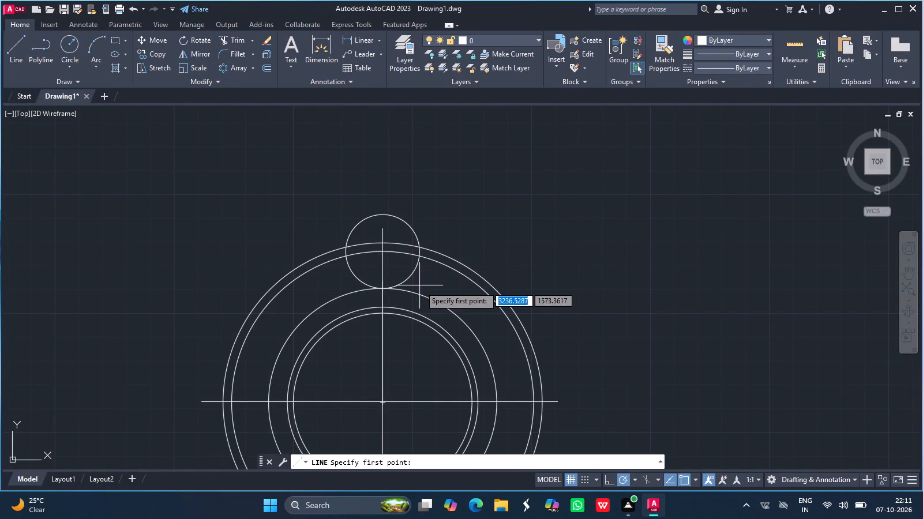
pyautogui.moveTo(381, 278); pyautogui.dragTo(421, 224)
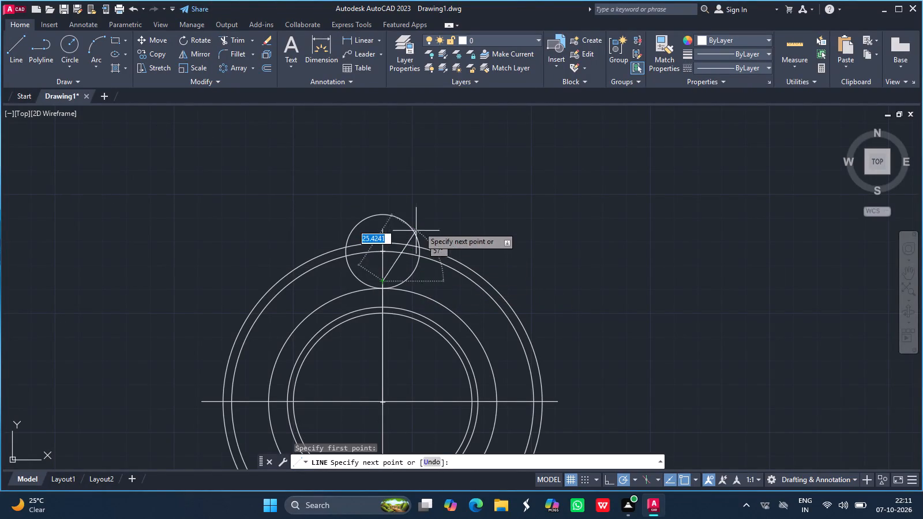
pyautogui.moveTo(421, 224); pyautogui.dragTo(408, 197)
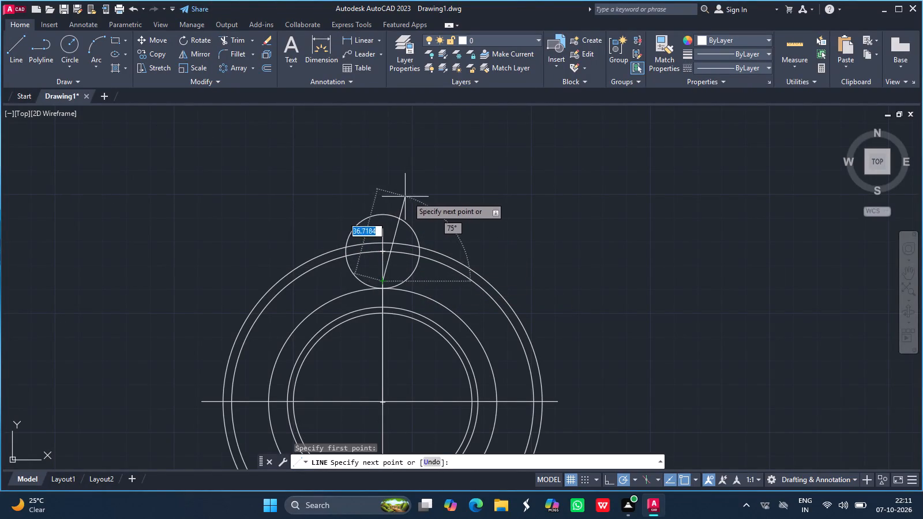
pyautogui.moveTo(408, 197); pyautogui.dragTo(444, 208)
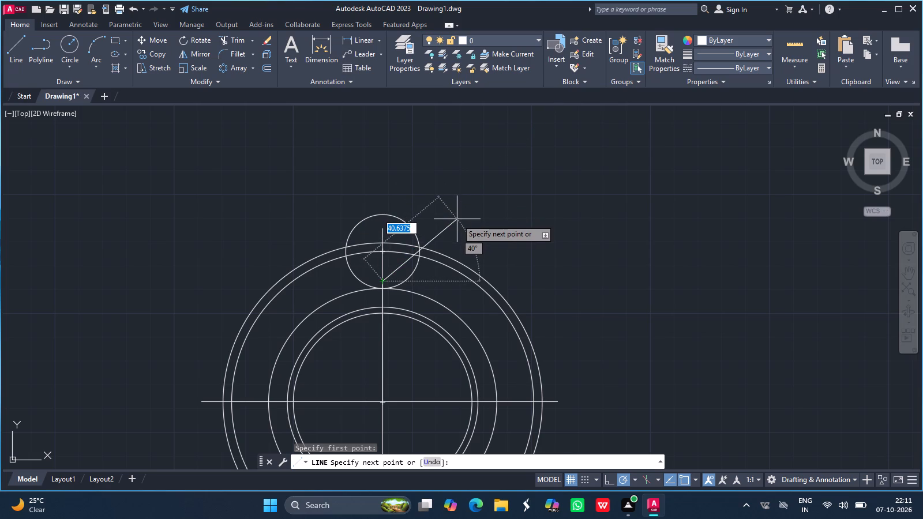
pyautogui.click(457, 219)
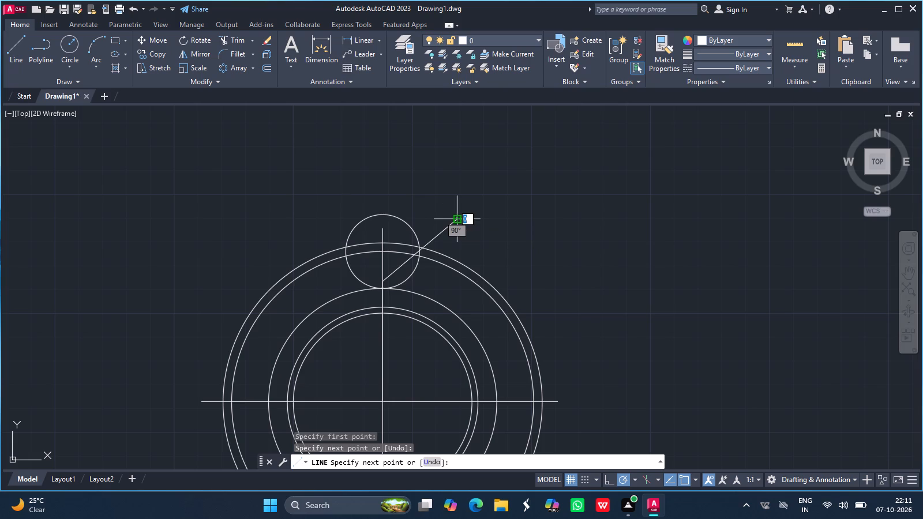
pyautogui.press('Return')
# Draw an opposite slanted line from the same point up and left past the small circle, ending about level with the first.
pyautogui.click(14, 46)
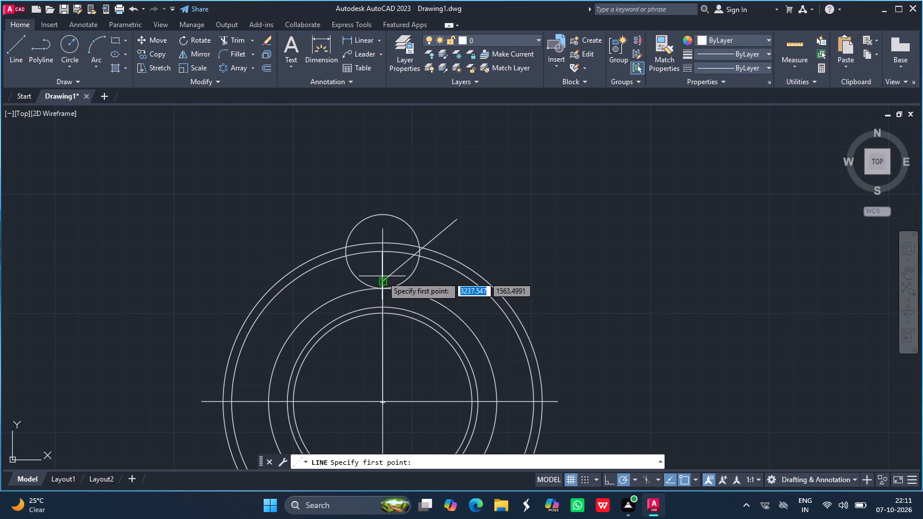
pyautogui.moveTo(381, 279); pyautogui.dragTo(321, 221)
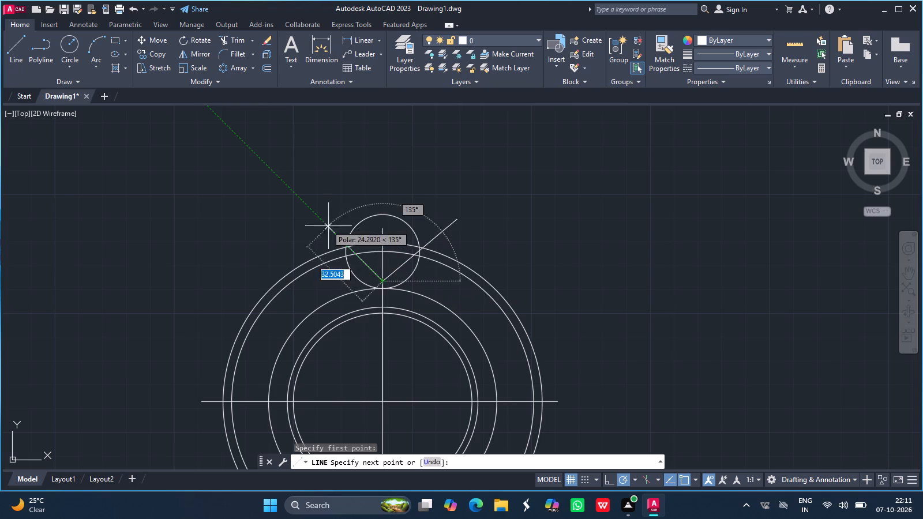
pyautogui.moveTo(321, 221); pyautogui.dragTo(374, 174)
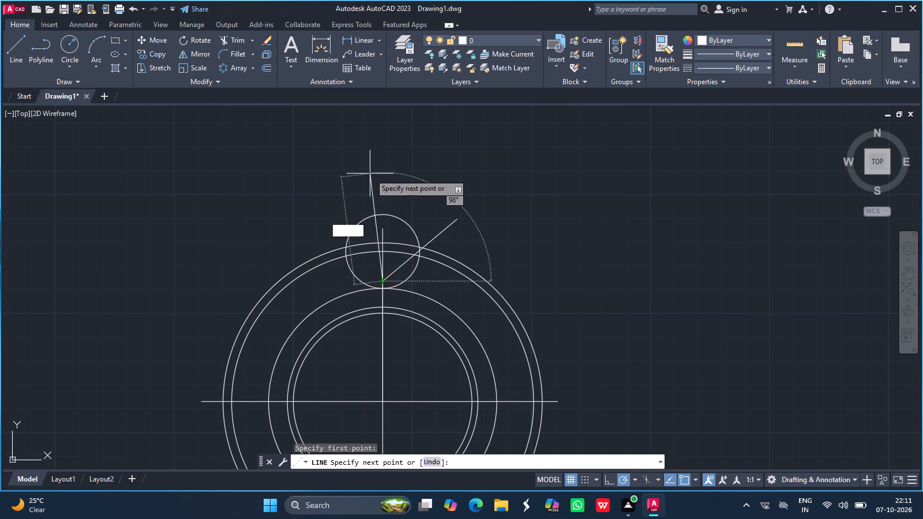
pyautogui.moveTo(374, 174); pyautogui.dragTo(300, 198)
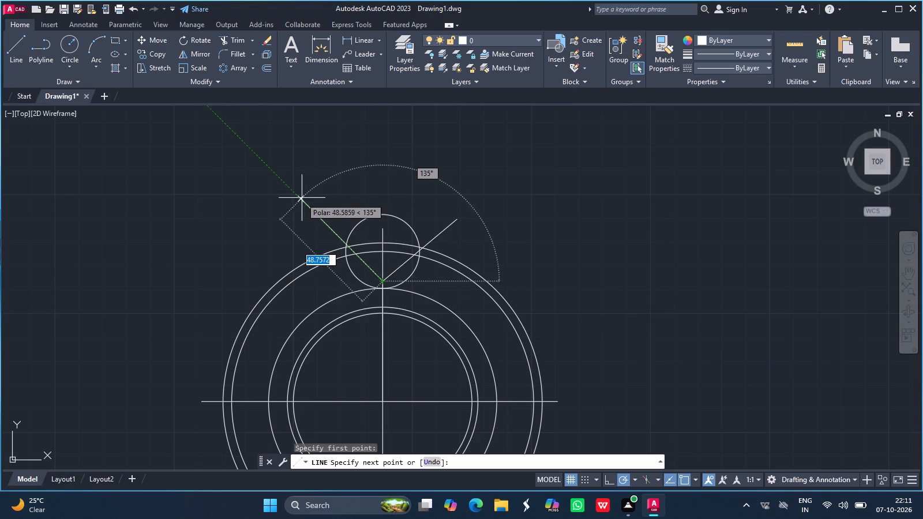
pyautogui.moveTo(300, 198); pyautogui.dragTo(298, 212)
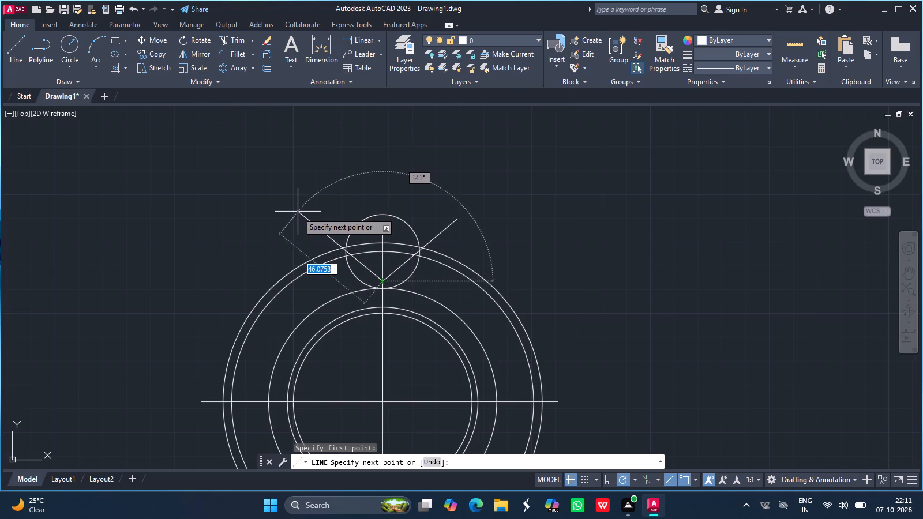
pyautogui.moveTo(298, 212); pyautogui.dragTo(295, 217)
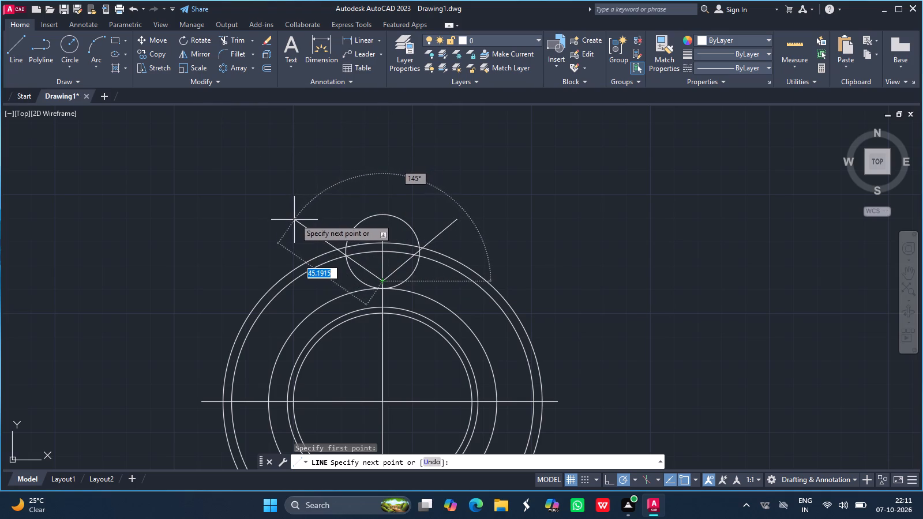
pyautogui.moveTo(295, 217); pyautogui.dragTo(310, 210)
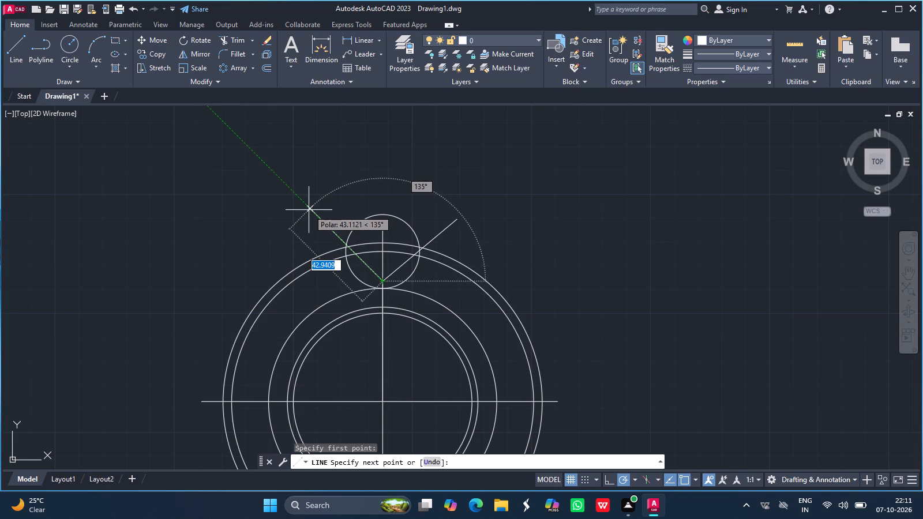
pyautogui.moveTo(310, 210); pyautogui.dragTo(313, 210)
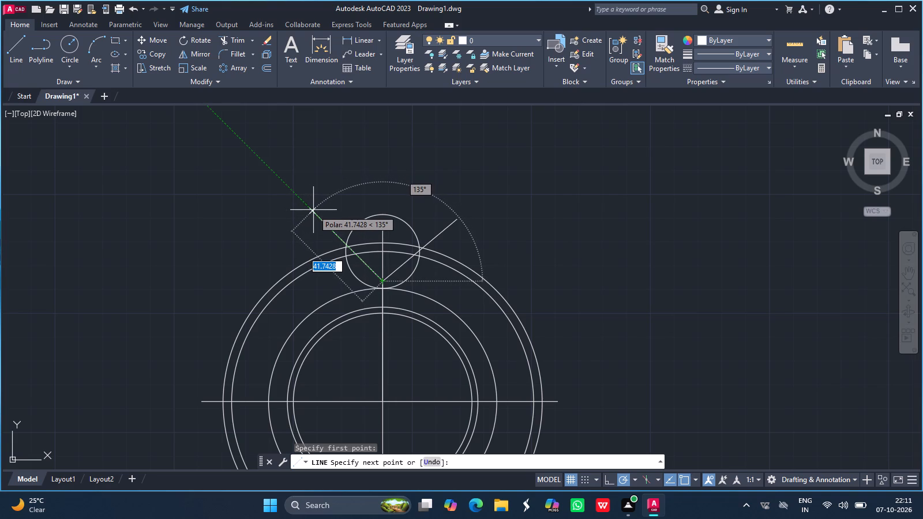
pyautogui.moveTo(313, 210); pyautogui.dragTo(283, 224)
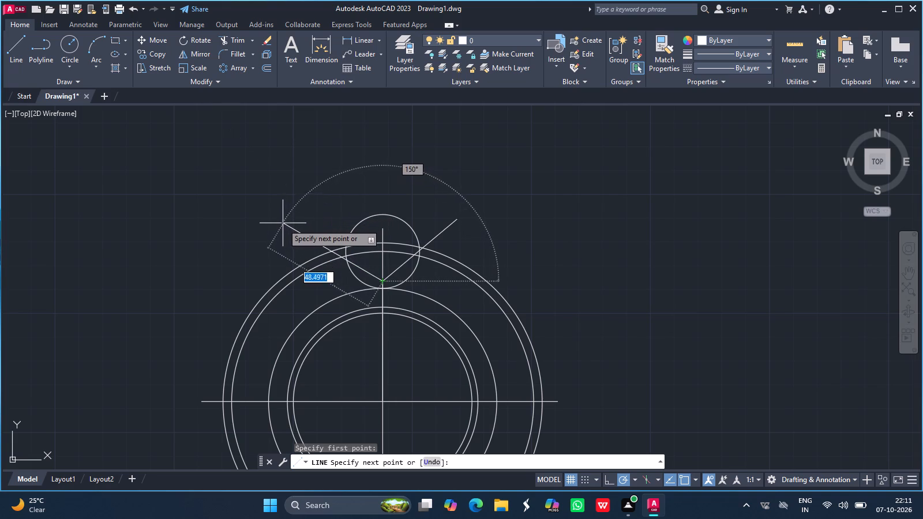
pyautogui.moveTo(283, 224); pyautogui.dragTo(299, 220)
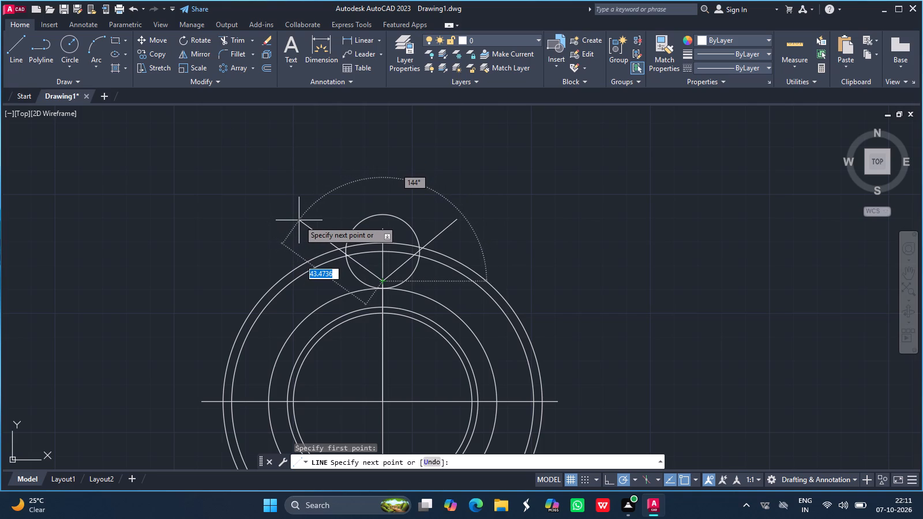
pyautogui.moveTo(299, 220); pyautogui.dragTo(306, 220)
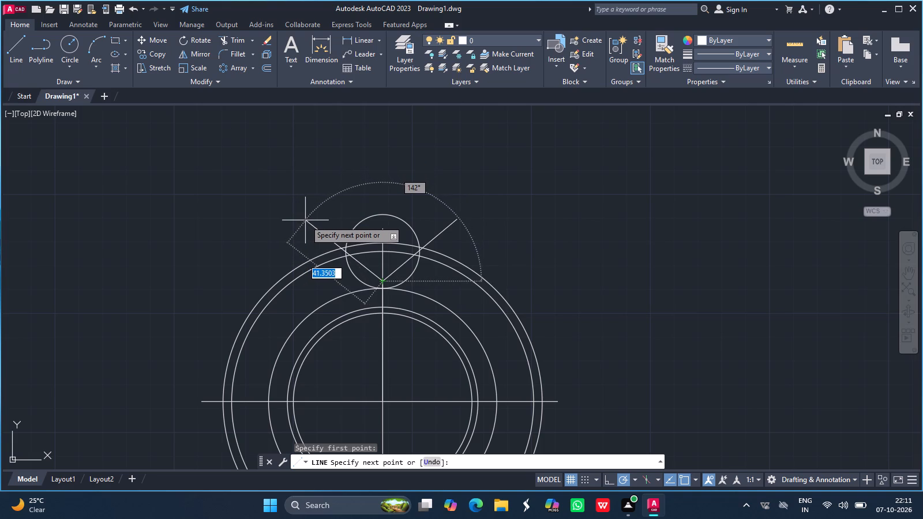
pyautogui.moveTo(306, 220); pyautogui.dragTo(310, 220)
pyautogui.click(310, 220)
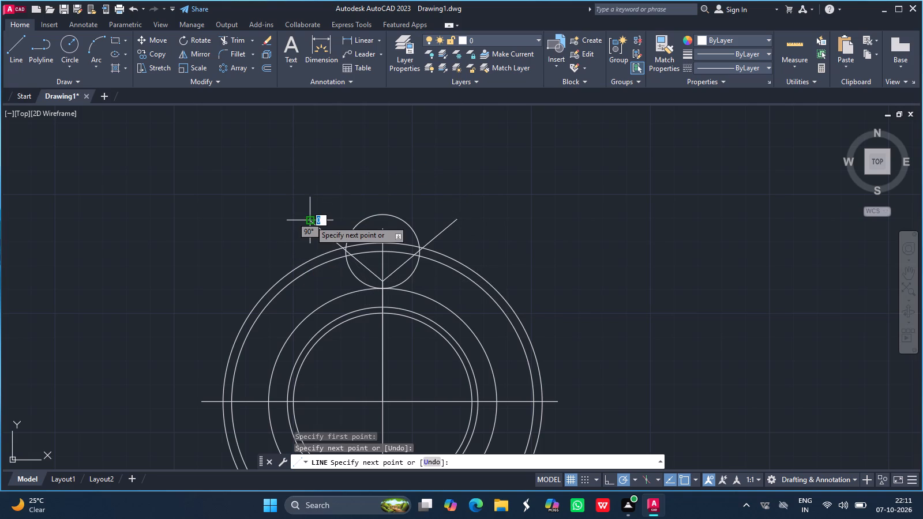
pyautogui.press('Return')
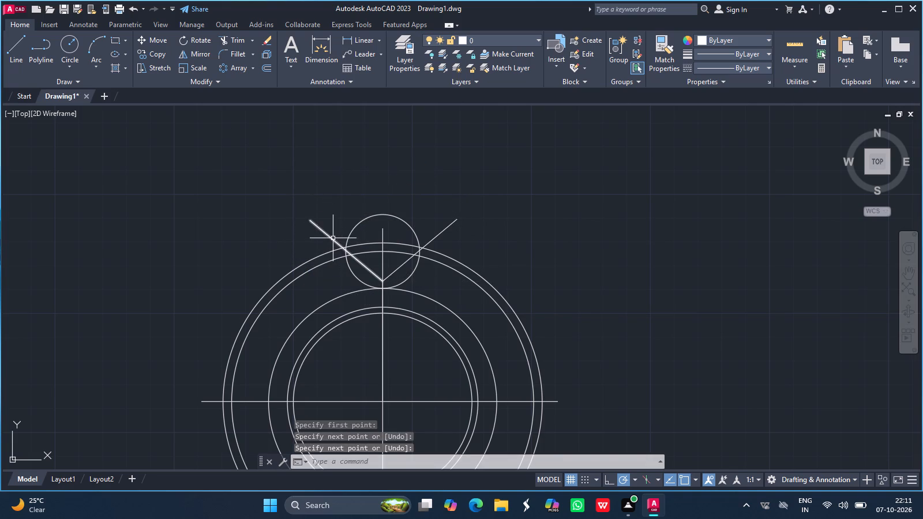
# Create a ten-item, 360° polar array of the small top circle and both slanted lines around the common centre.
pyautogui.click(333, 238)
pyautogui.click(362, 218)
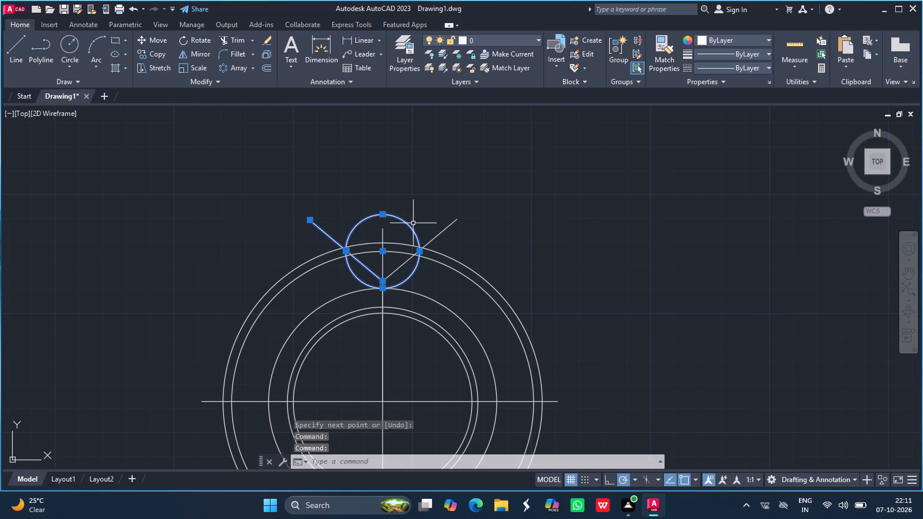
pyautogui.click(441, 231)
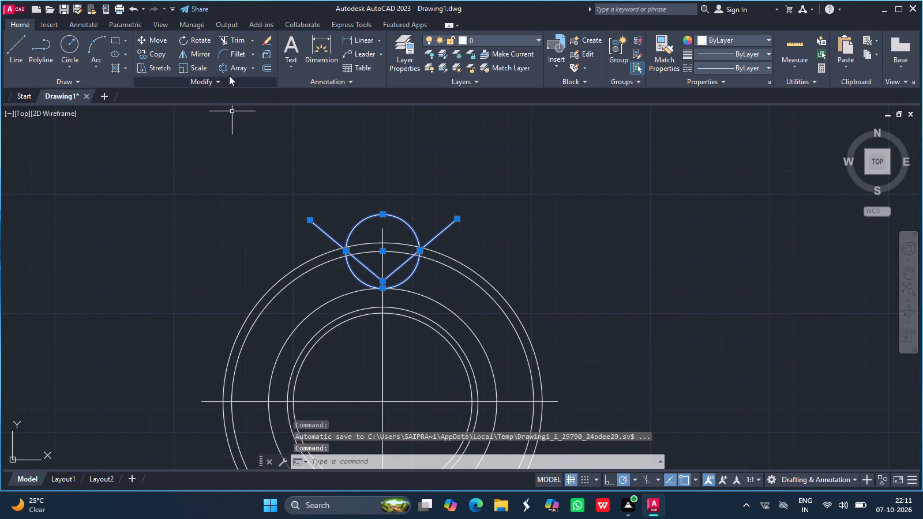
pyautogui.click(233, 69)
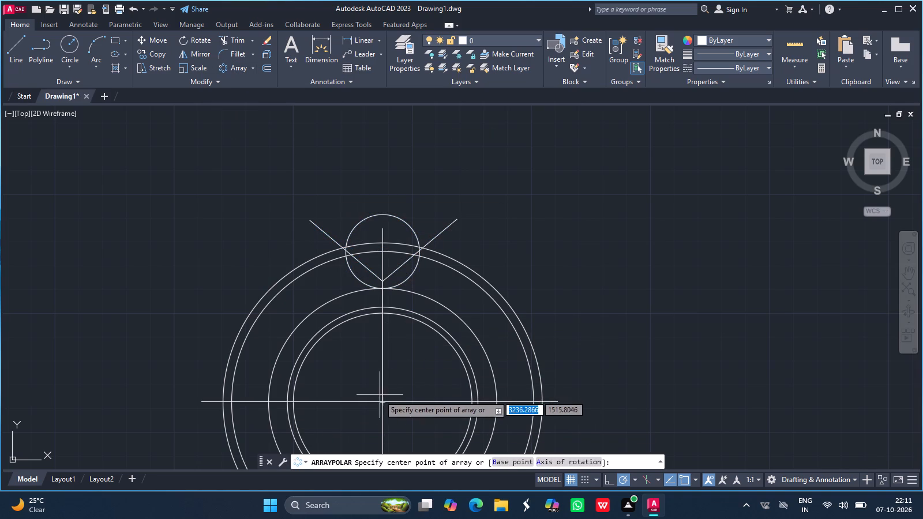
pyautogui.click(386, 401)
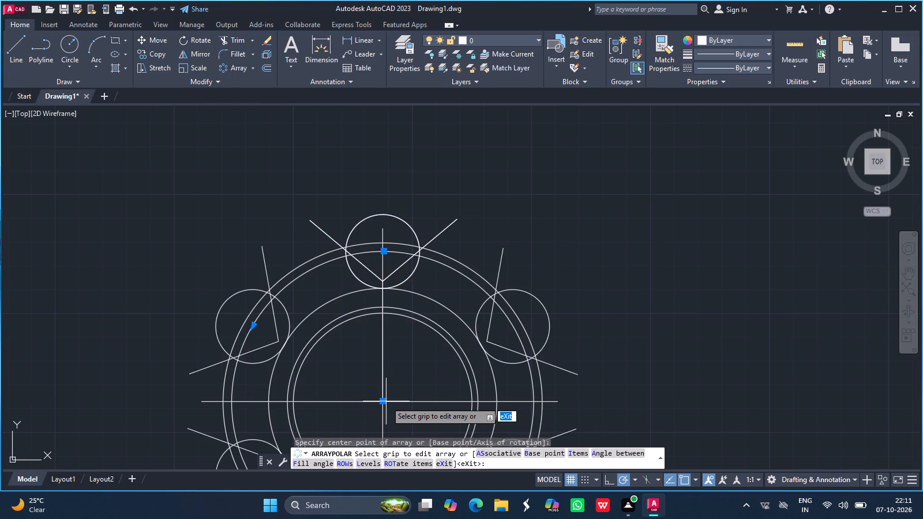
pyautogui.click(132, 40)
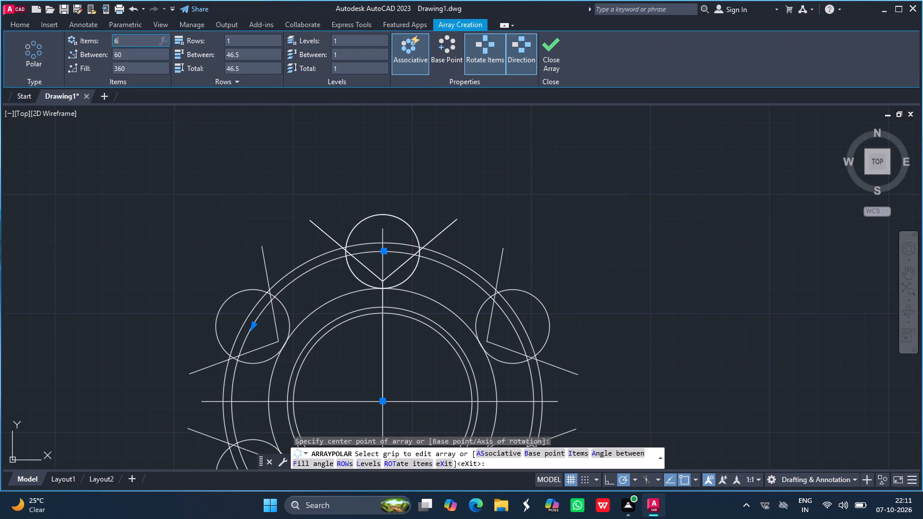
pyautogui.press('BackSpace')
pyautogui.write('10')
pyautogui.press('Return')
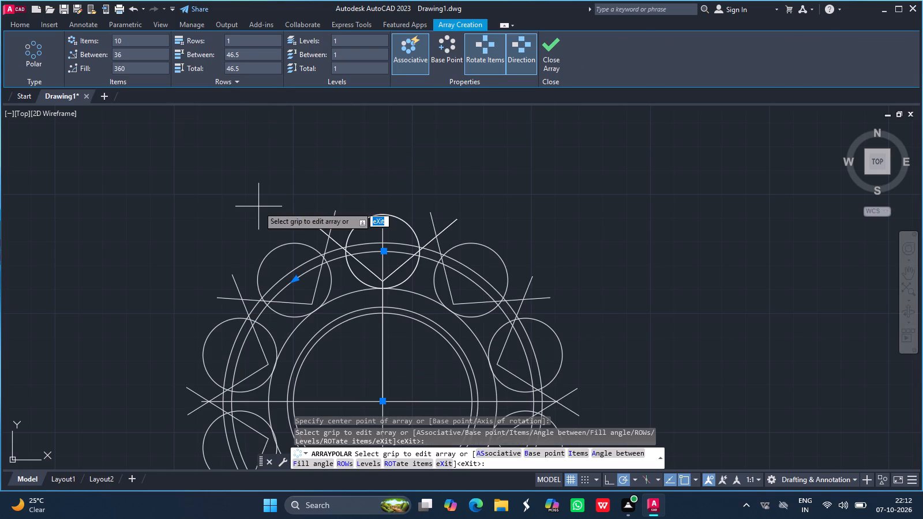
pyautogui.press('Return')
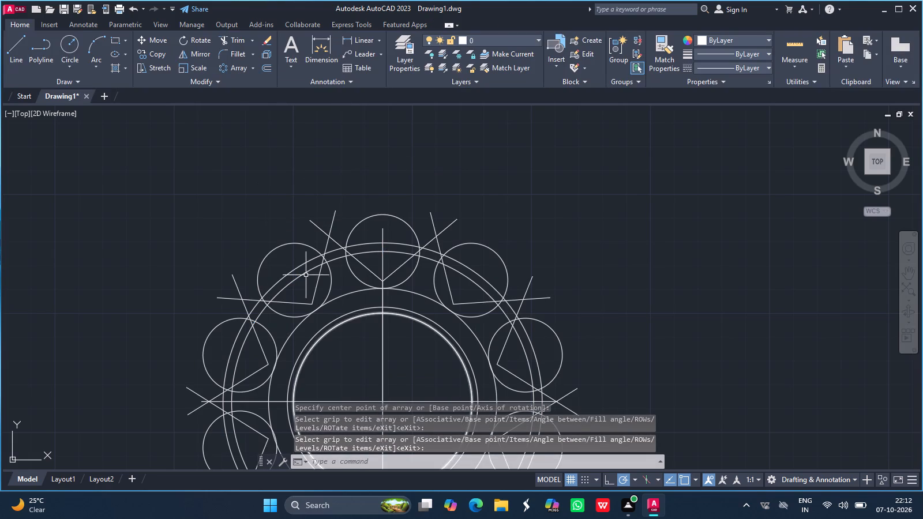
pyautogui.keyDown('ctrl'); pyautogui.scroll(3, 358, 250); pyautogui.keyUp('ctrl')
pyautogui.keyDown('ctrl'); pyautogui.scroll(-2, 358, 250); pyautogui.keyUp('ctrl')
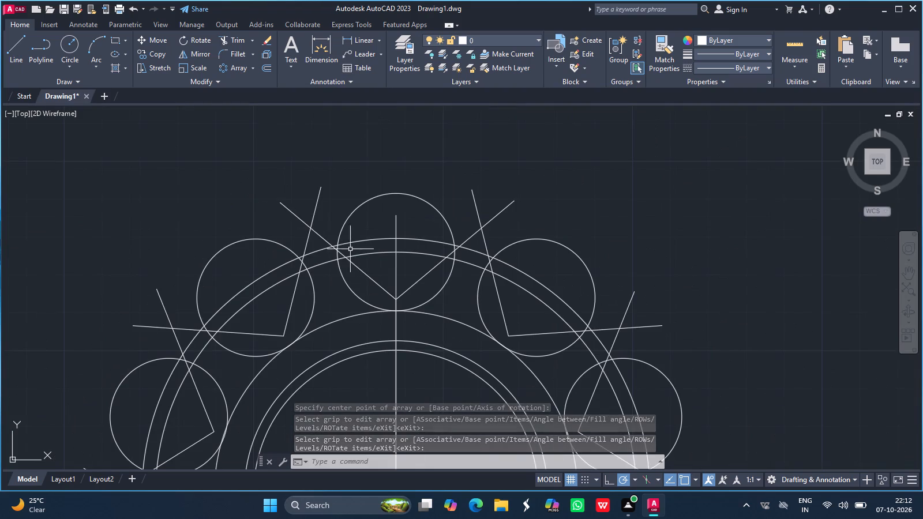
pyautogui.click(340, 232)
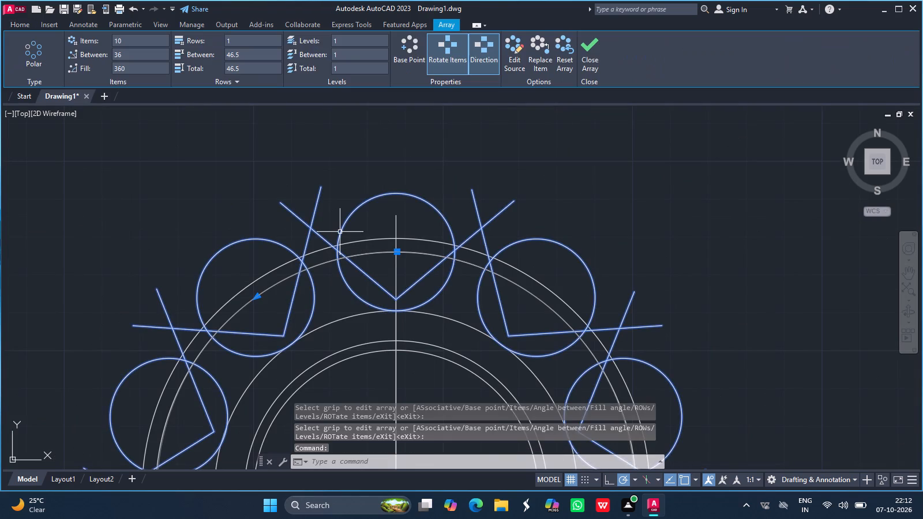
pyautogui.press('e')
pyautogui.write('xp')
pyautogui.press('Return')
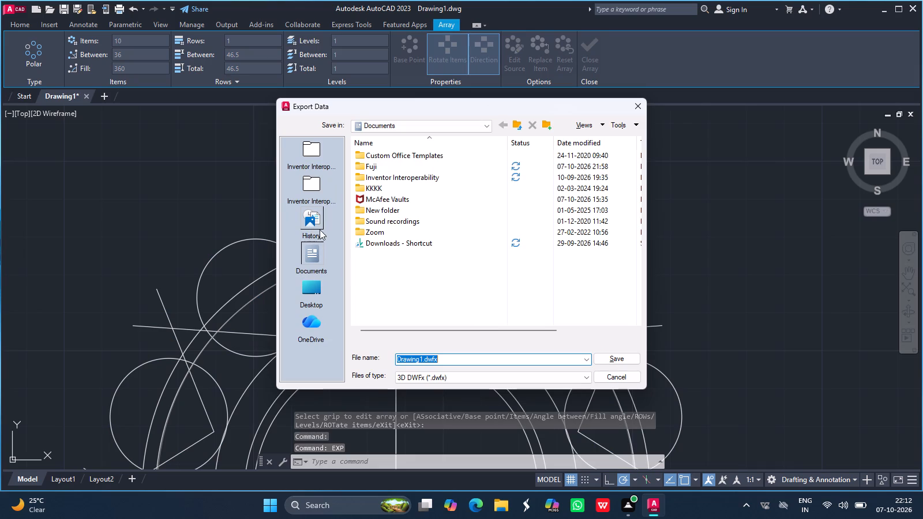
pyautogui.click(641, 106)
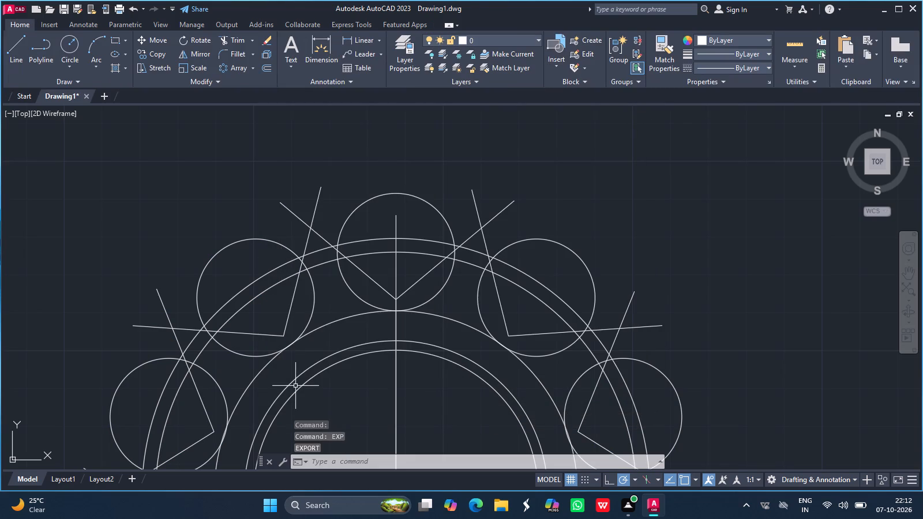
# Explode the polar array of small circles and slanted lines into separate objects.
pyautogui.write('exp')
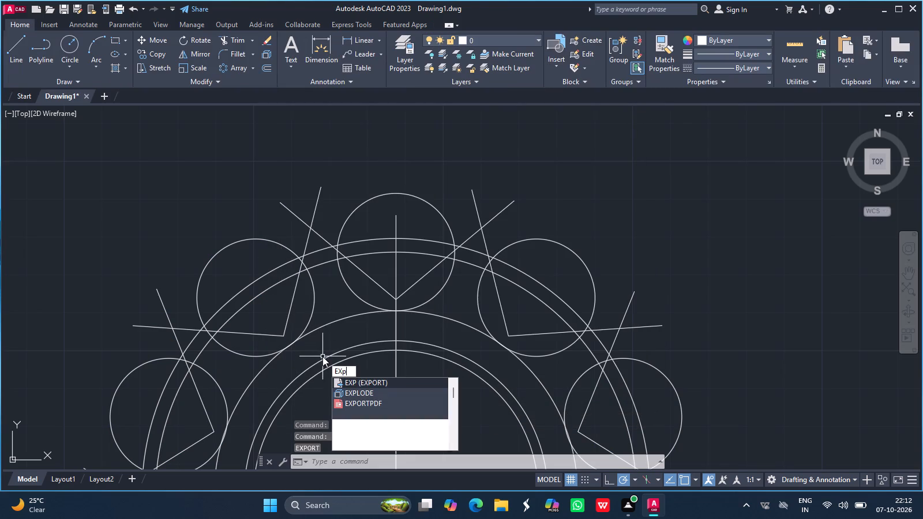
pyautogui.click(371, 392)
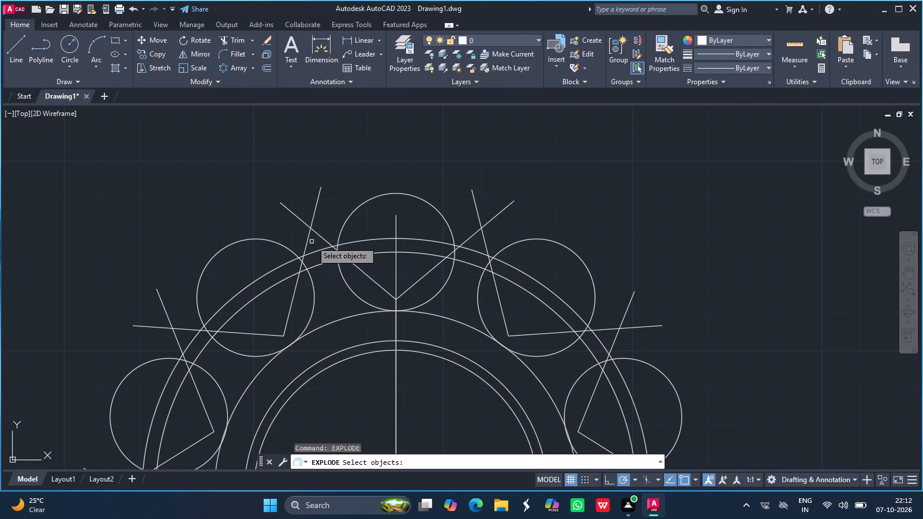
pyautogui.click(309, 238)
pyautogui.press('Return')
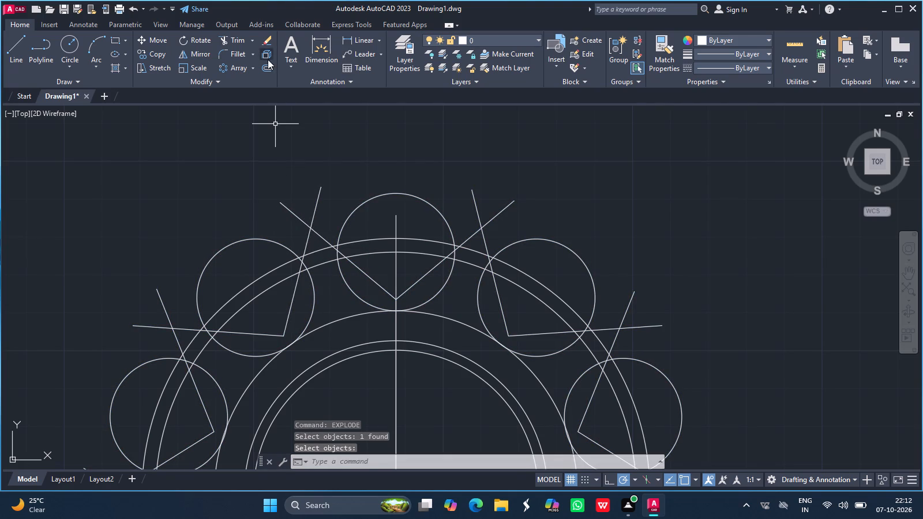
# Trim the top and upper-left small circles and the crossing slanted lines between them back to the outer large circle.
pyautogui.click(234, 42)
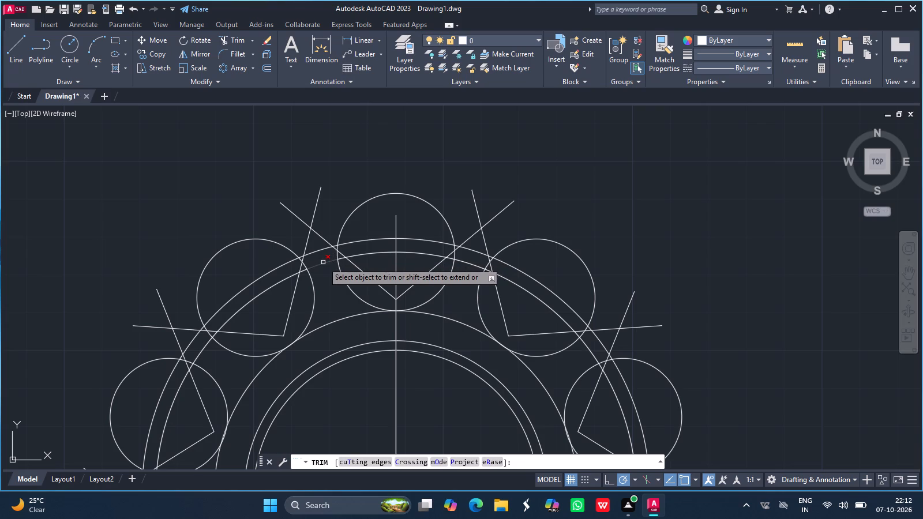
pyautogui.click(323, 262)
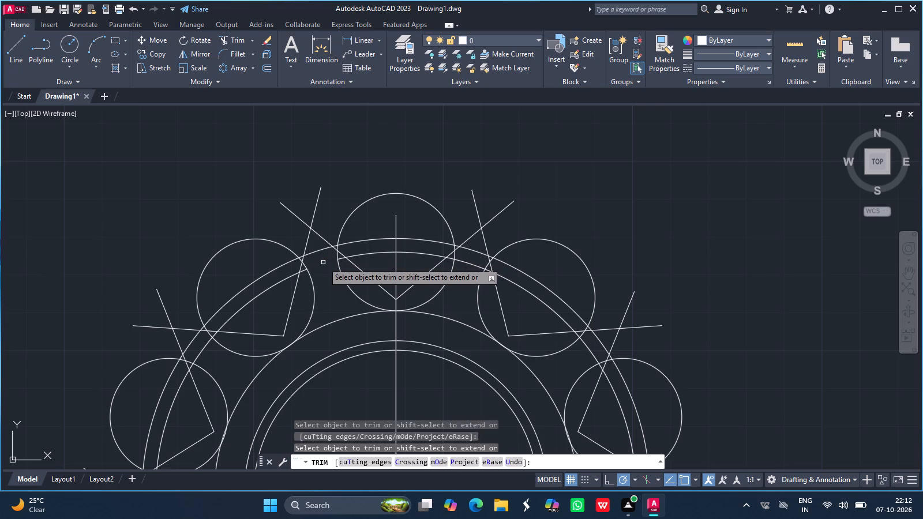
pyautogui.hotkey('ctrl', 'z')
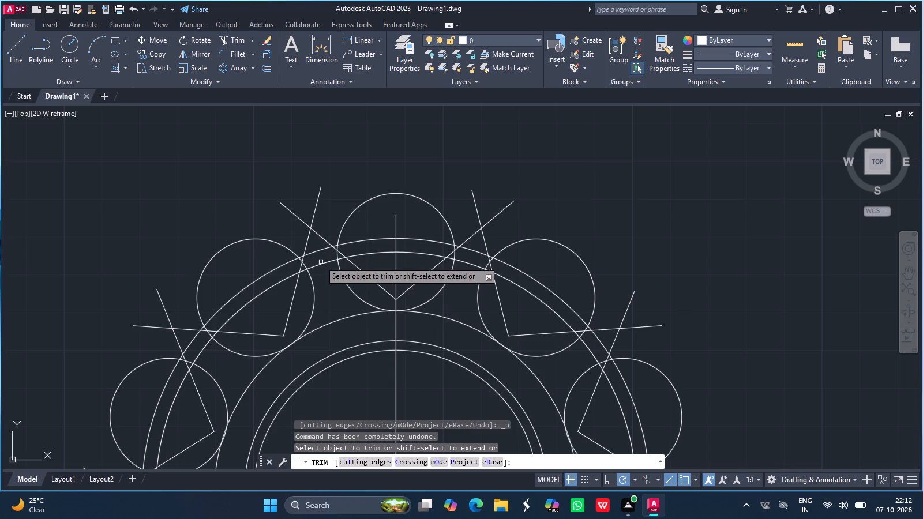
pyautogui.moveTo(314, 217); pyautogui.dragTo(307, 226)
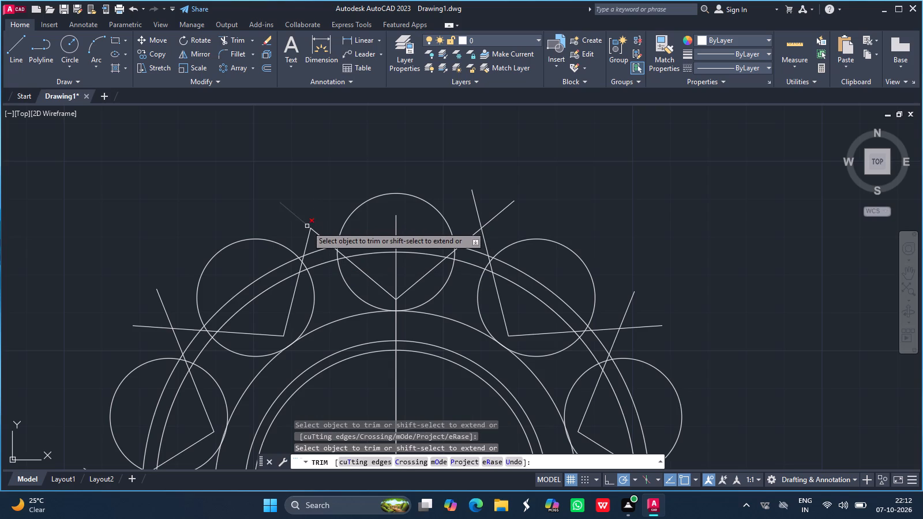
pyautogui.moveTo(307, 226); pyautogui.dragTo(306, 226)
pyautogui.moveTo(306, 226); pyautogui.dragTo(317, 237)
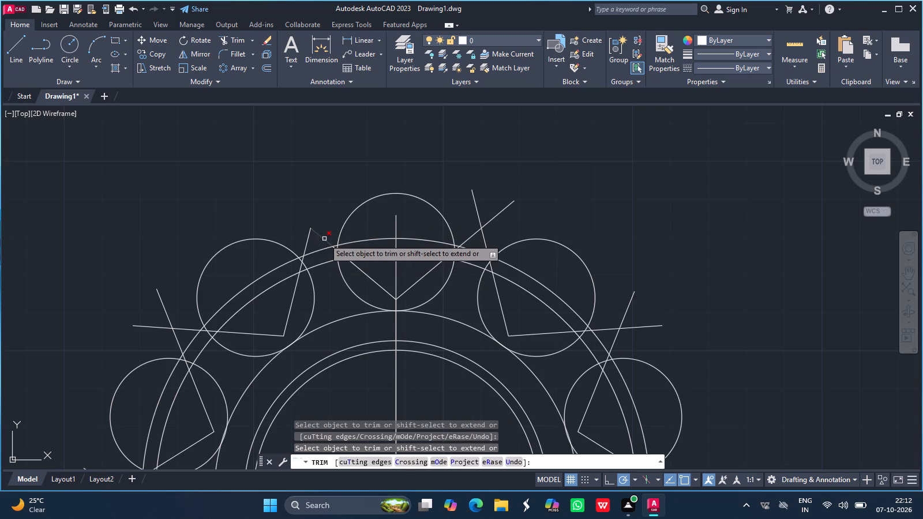
pyautogui.click(324, 239)
pyautogui.click(309, 242)
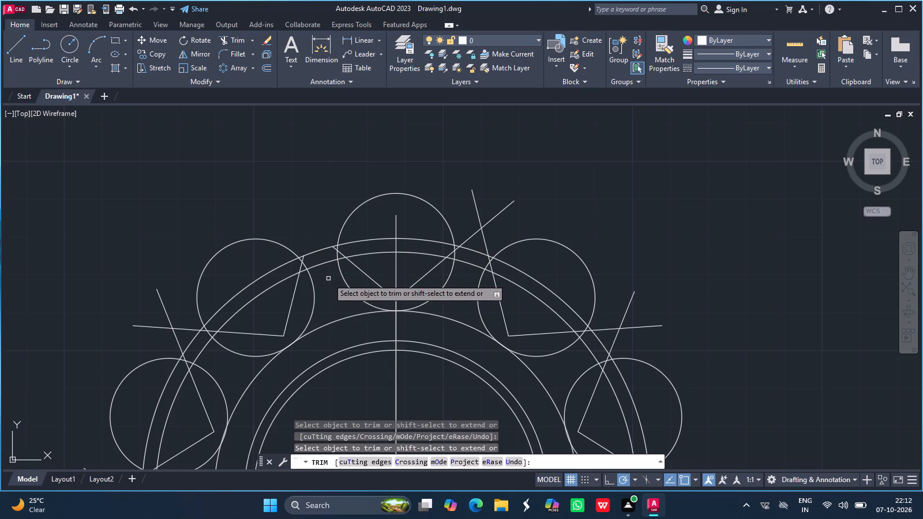
pyautogui.click(289, 251)
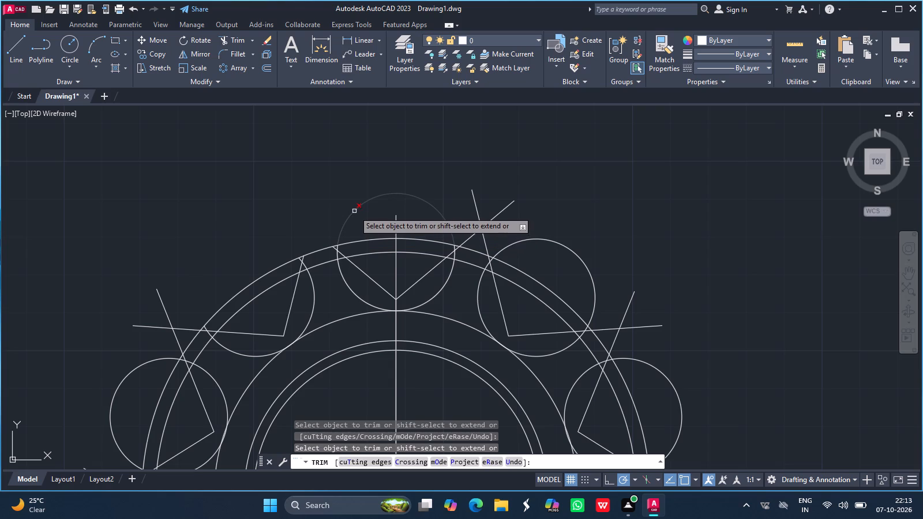
pyautogui.click(354, 210)
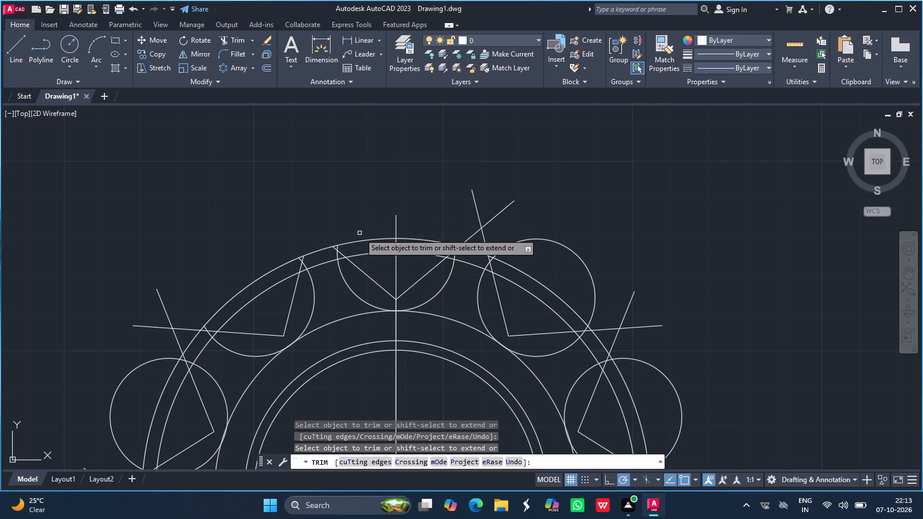
# Trim the leftover arc stubs beside the slanted lines, and the lines and small circle protruding beyond the outer circle at upper right.
pyautogui.keyDown('ctrl'); pyautogui.scroll(1, 359, 233); pyautogui.keyUp('ctrl')
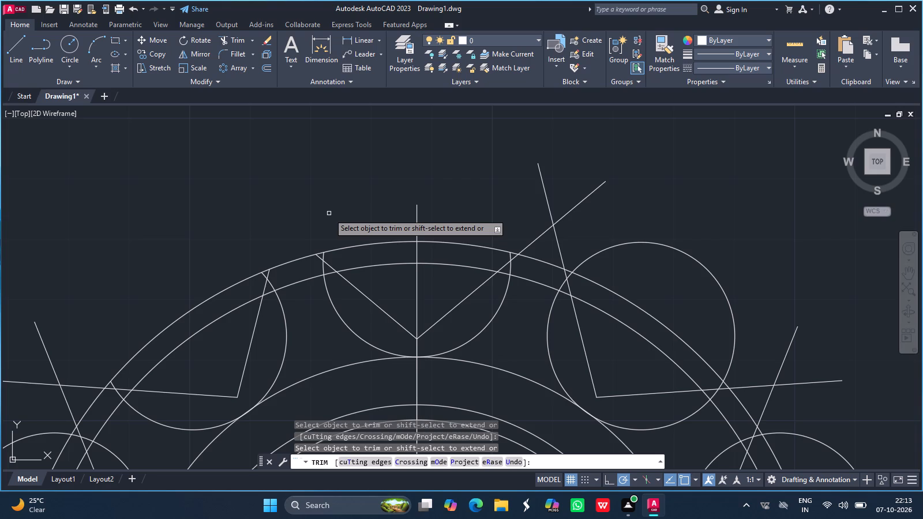
pyautogui.click(324, 255)
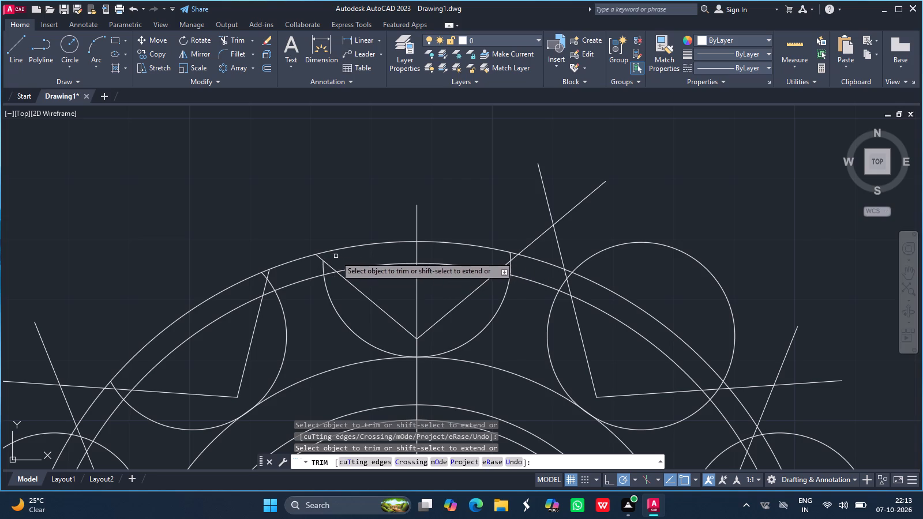
pyautogui.click(265, 277)
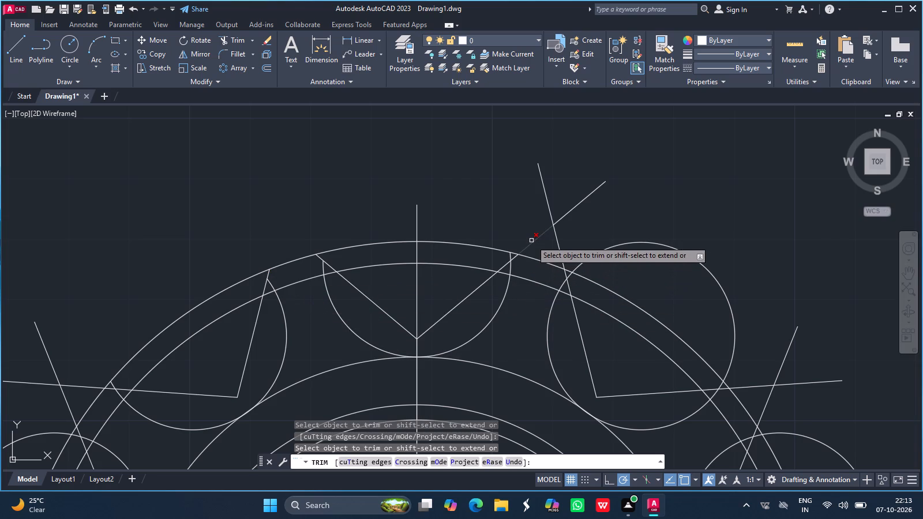
pyautogui.moveTo(531, 240); pyautogui.dragTo(581, 201)
pyautogui.click(581, 201)
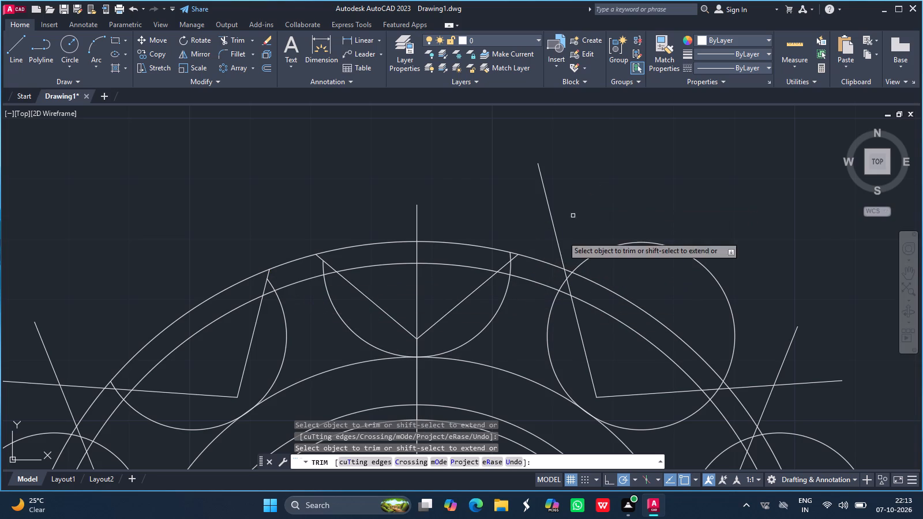
pyautogui.click(510, 257)
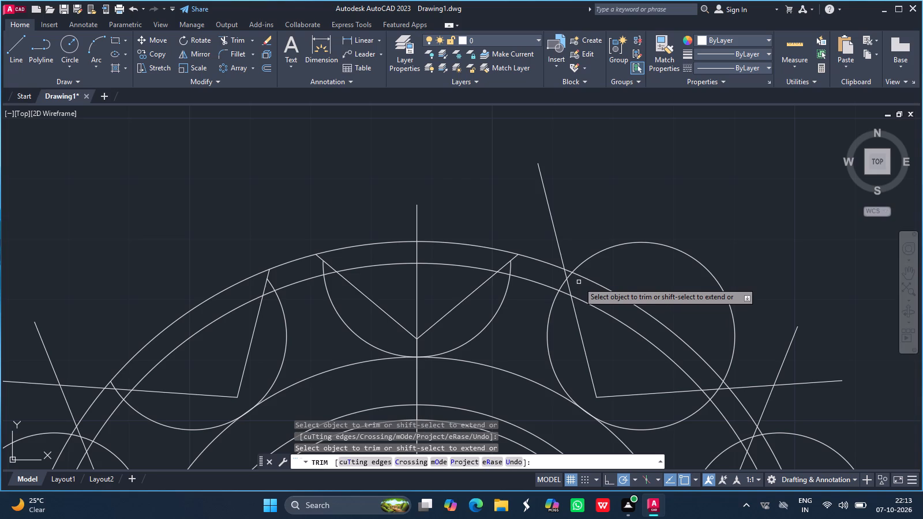
pyautogui.click(618, 245)
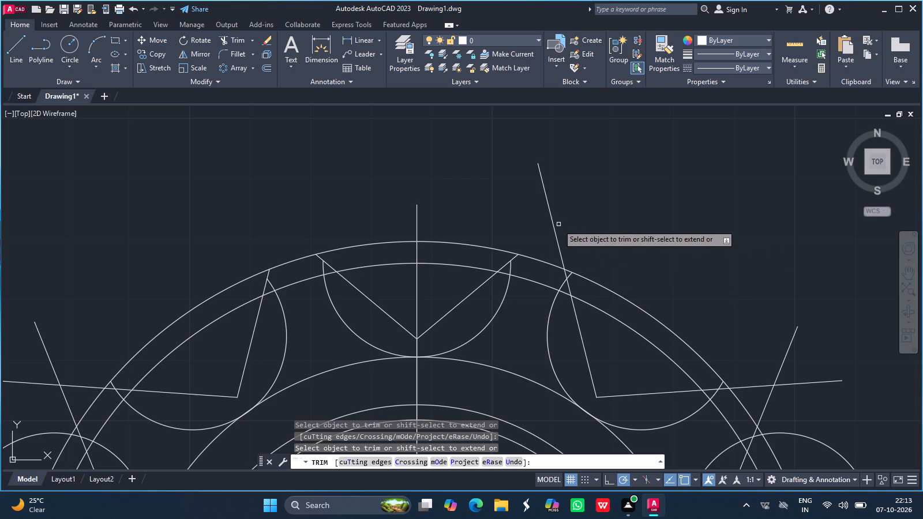
pyautogui.click(557, 236)
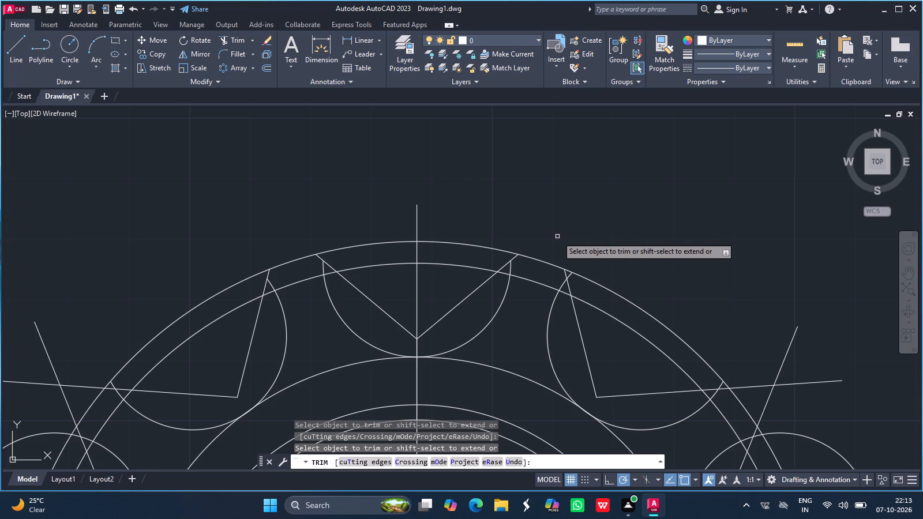
# Trim the two small circles and slanted lines protruding beyond the outer circle on the part's right side, including the leftover V-shaped pieces.
pyautogui.keyDown('ctrl'); pyautogui.scroll(-3, 750, 349); pyautogui.keyUp('ctrl')
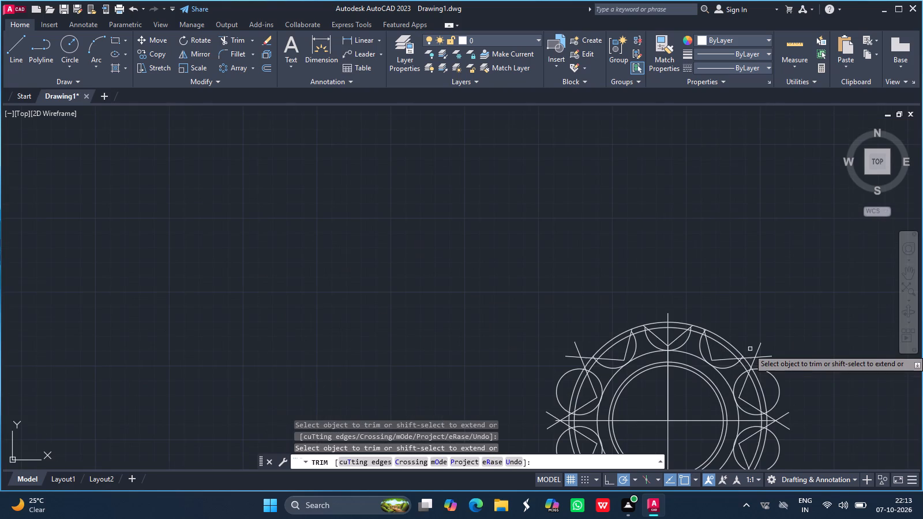
pyautogui.click(909, 273)
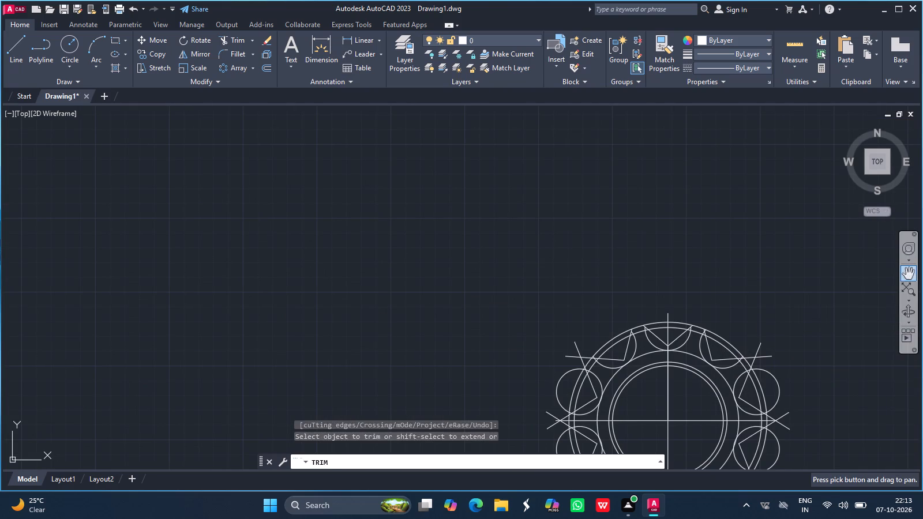
pyautogui.moveTo(667, 408); pyautogui.dragTo(669, 415)
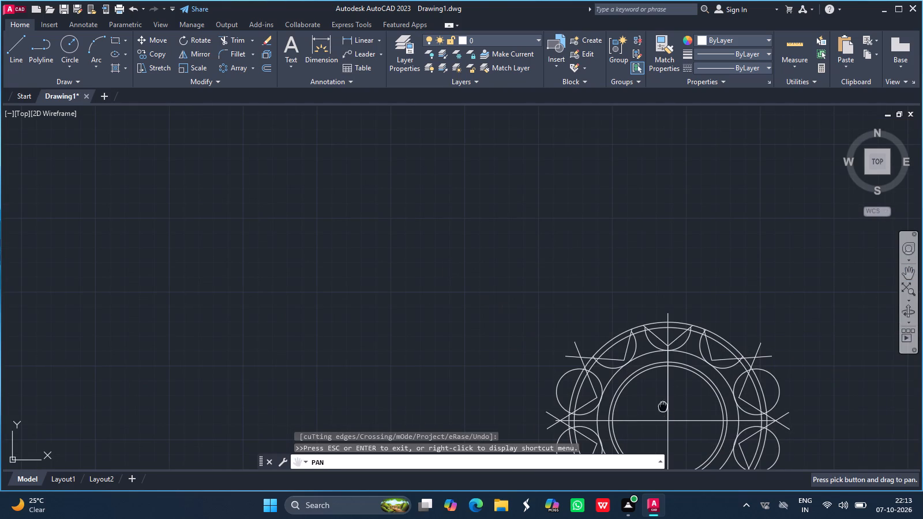
pyautogui.moveTo(669, 415); pyautogui.dragTo(592, 368)
pyautogui.keyDown('ctrl'); pyautogui.scroll(-1, 592, 368); pyautogui.keyUp('ctrl')
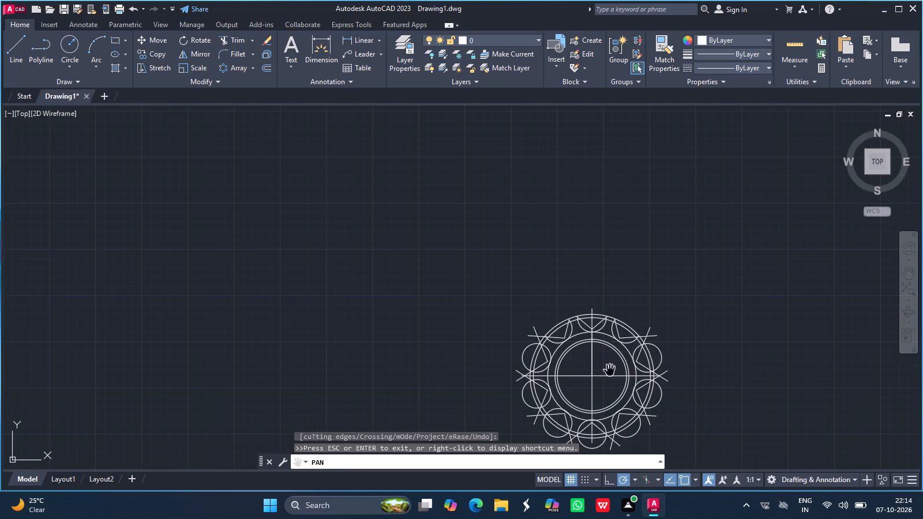
pyautogui.moveTo(610, 371); pyautogui.dragTo(437, 283)
pyautogui.keyDown('ctrl'); pyautogui.scroll(1, 437, 283); pyautogui.keyUp('ctrl')
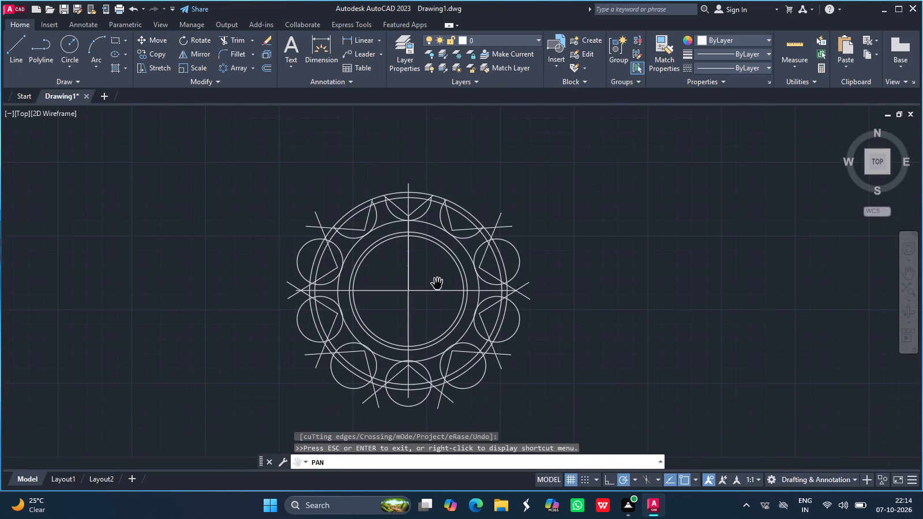
pyautogui.press('Escape')
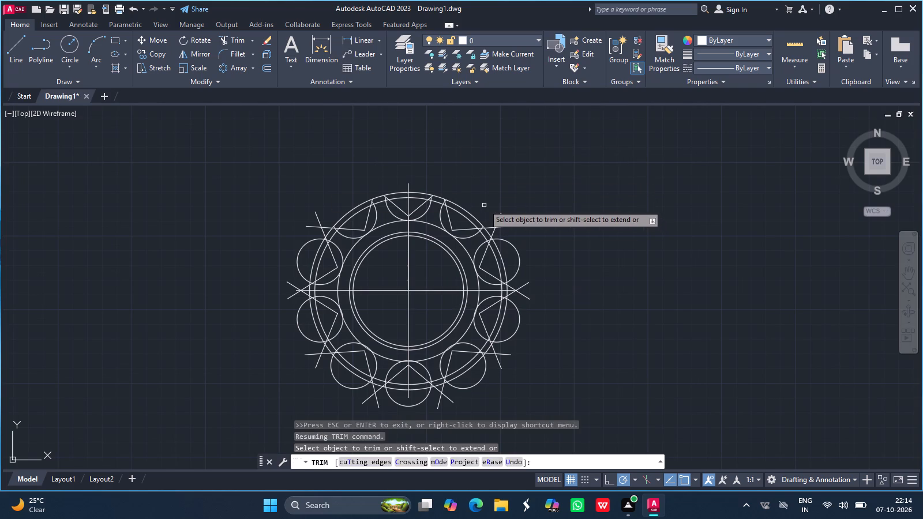
pyautogui.moveTo(484, 205); pyautogui.dragTo(516, 325)
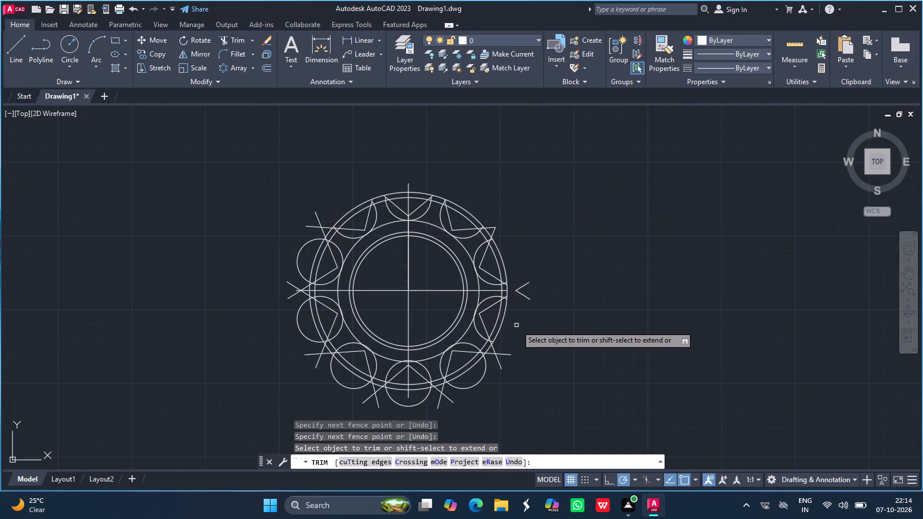
pyautogui.moveTo(523, 311); pyautogui.dragTo(535, 284)
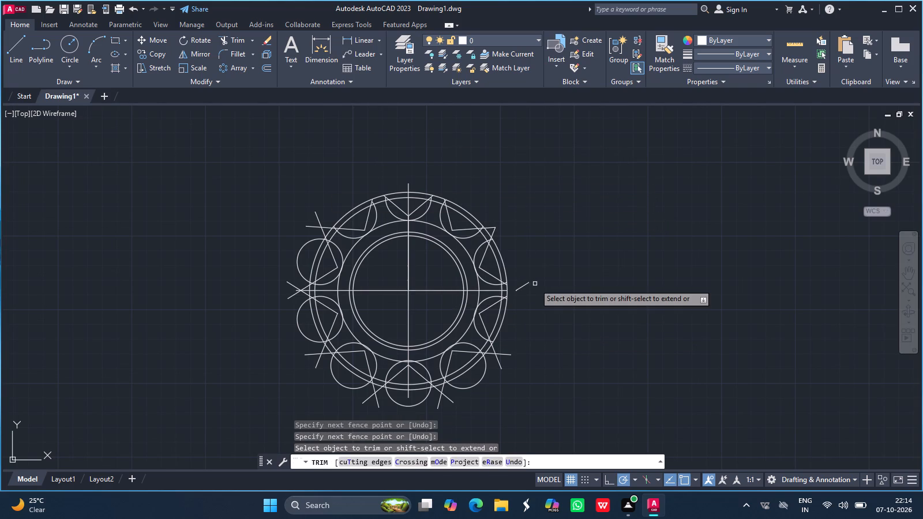
pyautogui.click(529, 284)
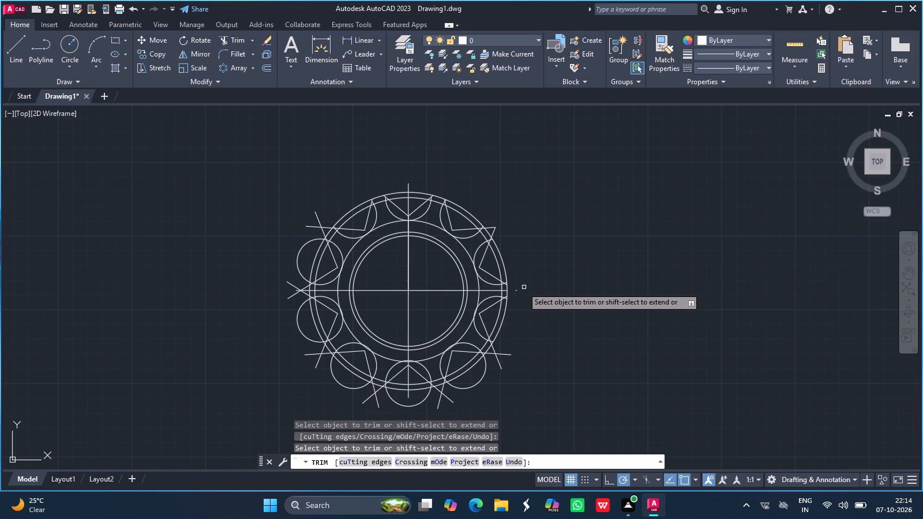
pyautogui.click(517, 290)
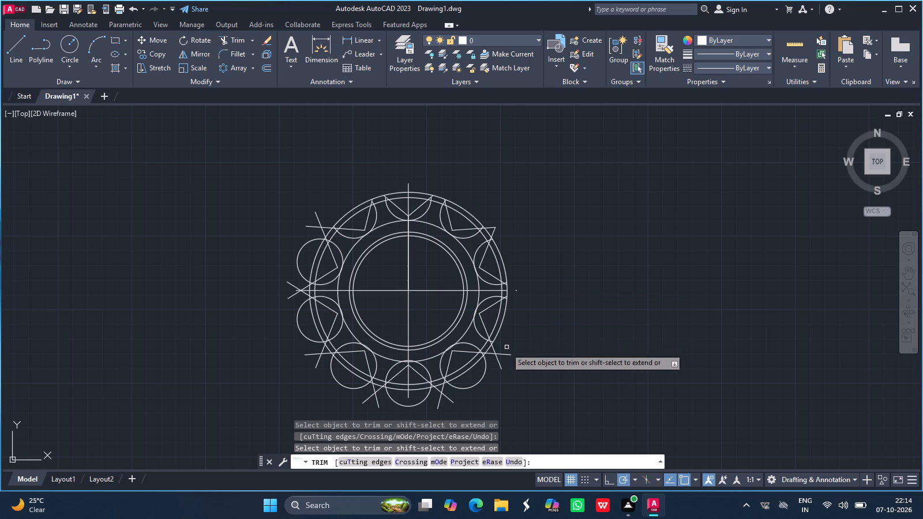
# Trim the lower-right small circle and the slanted line ends around it back to the outer circle.
pyautogui.moveTo(506, 349); pyautogui.dragTo(471, 379)
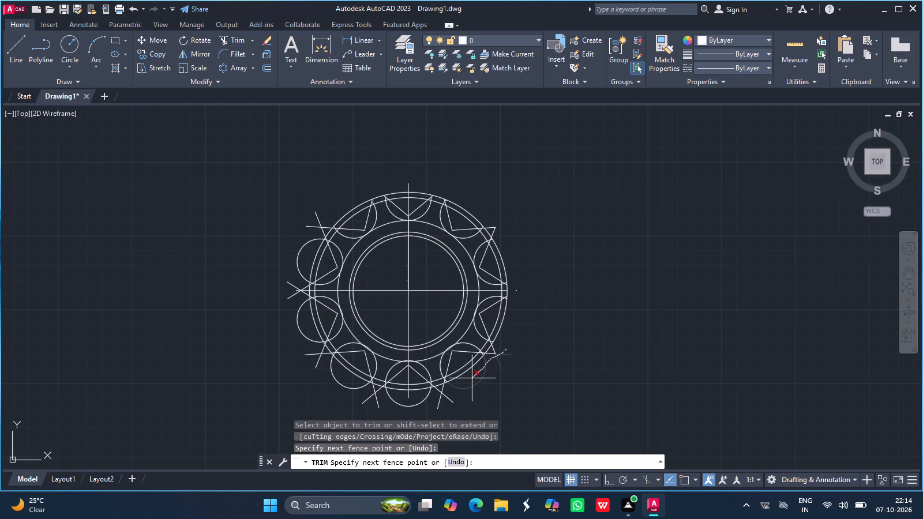
pyautogui.moveTo(471, 379); pyautogui.dragTo(457, 392)
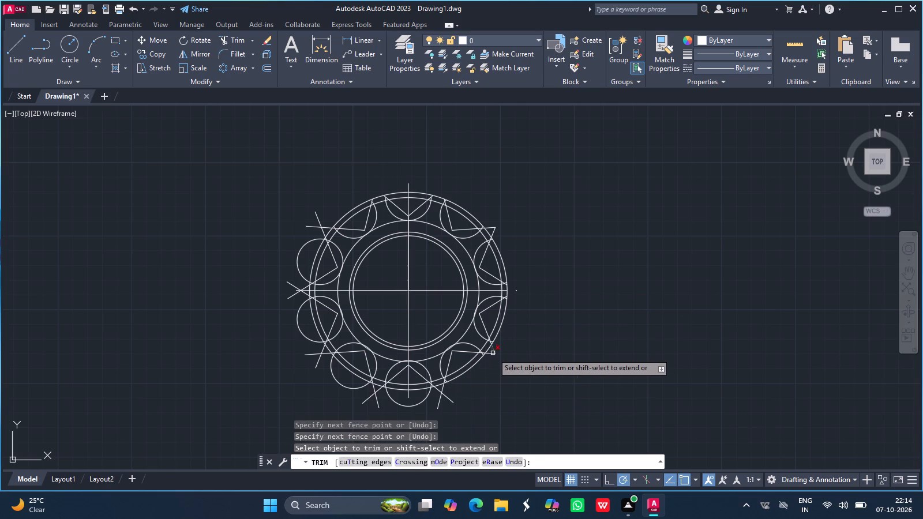
pyautogui.click(494, 352)
pyautogui.click(490, 354)
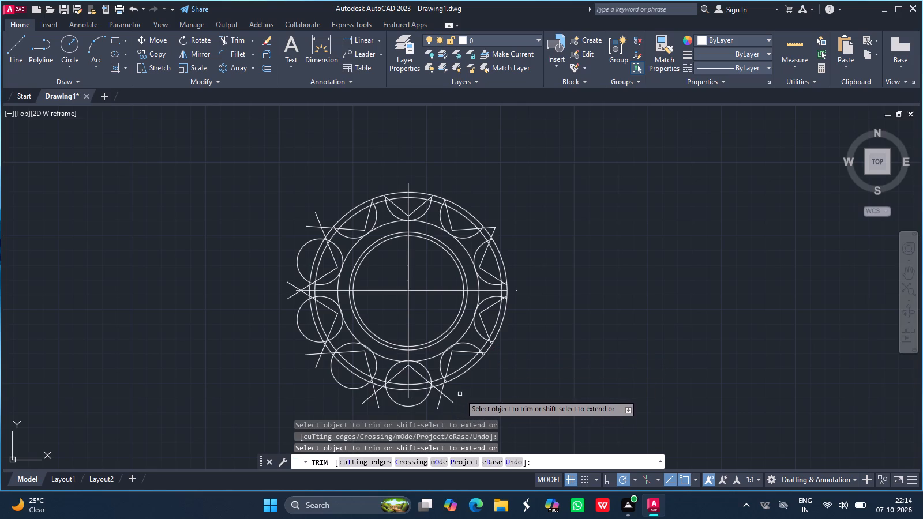
# Trim the bottom small circle and the crossing slanted line ends around it back to the outer large circle.
pyautogui.moveTo(460, 394); pyautogui.dragTo(361, 400)
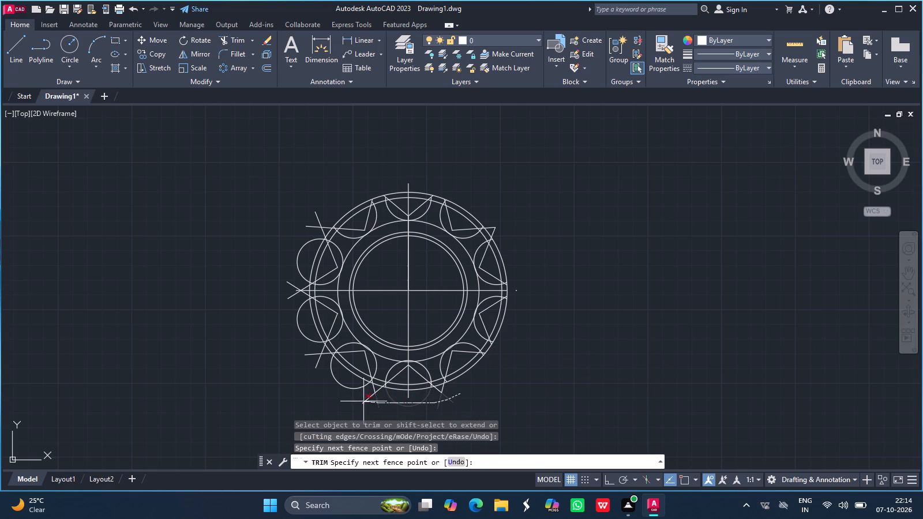
pyautogui.moveTo(361, 400); pyautogui.dragTo(351, 397)
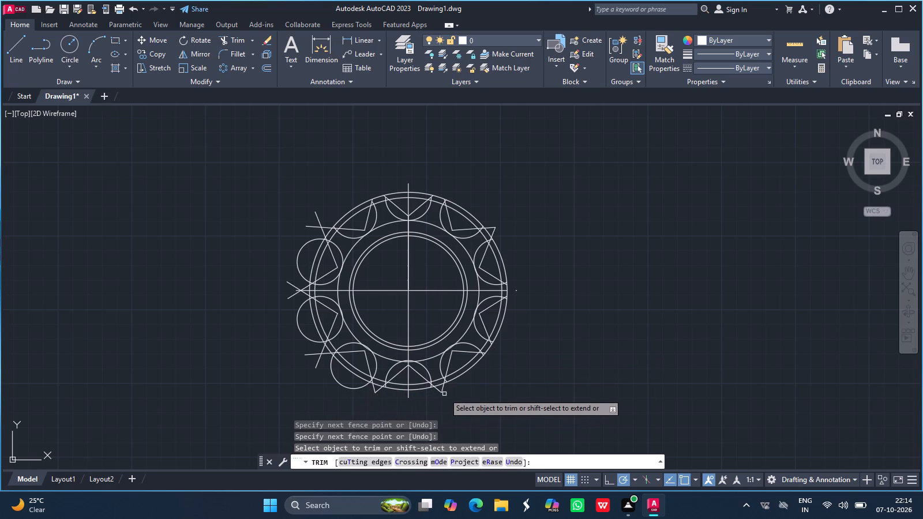
pyautogui.click(440, 390)
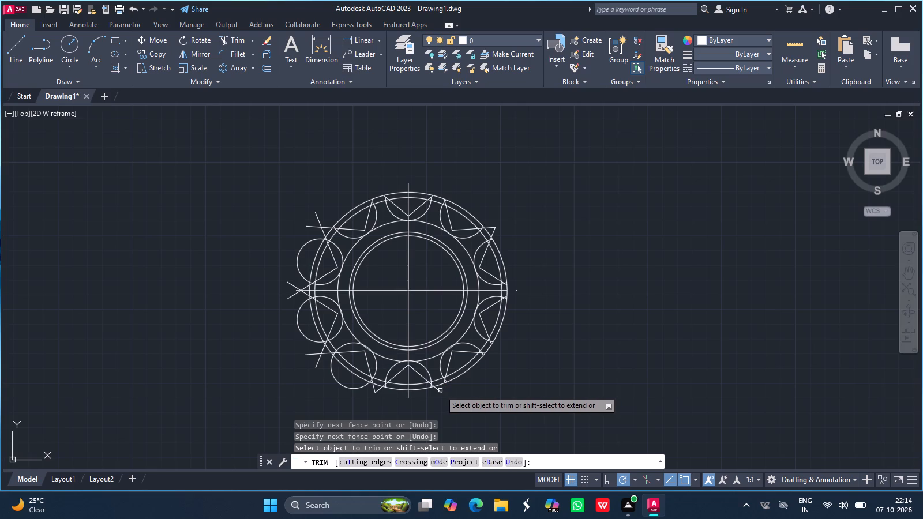
pyautogui.moveTo(437, 391); pyautogui.dragTo(373, 395)
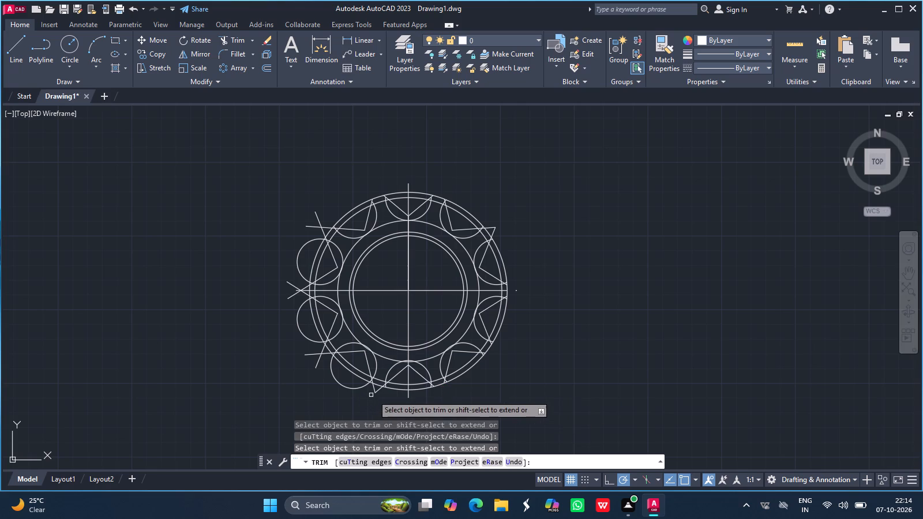
pyautogui.moveTo(373, 395); pyautogui.dragTo(379, 393)
pyautogui.click(376, 392)
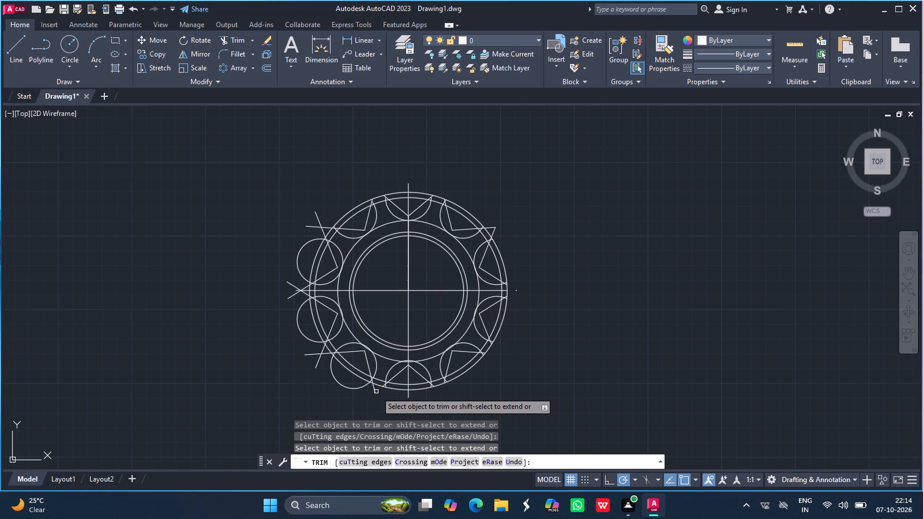
pyautogui.moveTo(375, 392); pyautogui.dragTo(366, 390)
# Trim the two lower-left small circles and the slanted line ends between them back to the outer circle.
pyautogui.moveTo(366, 390); pyautogui.dragTo(339, 375)
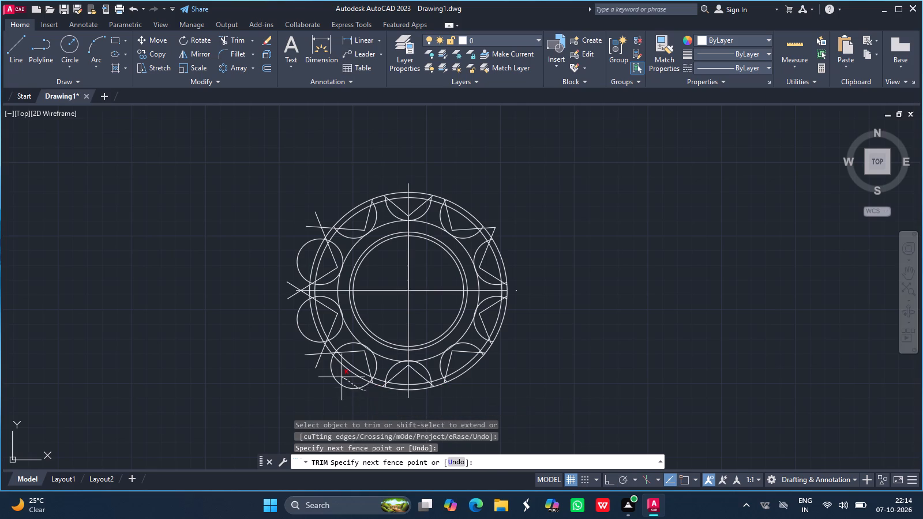
pyautogui.moveTo(339, 375); pyautogui.dragTo(305, 330)
pyautogui.moveTo(305, 330); pyautogui.dragTo(302, 326)
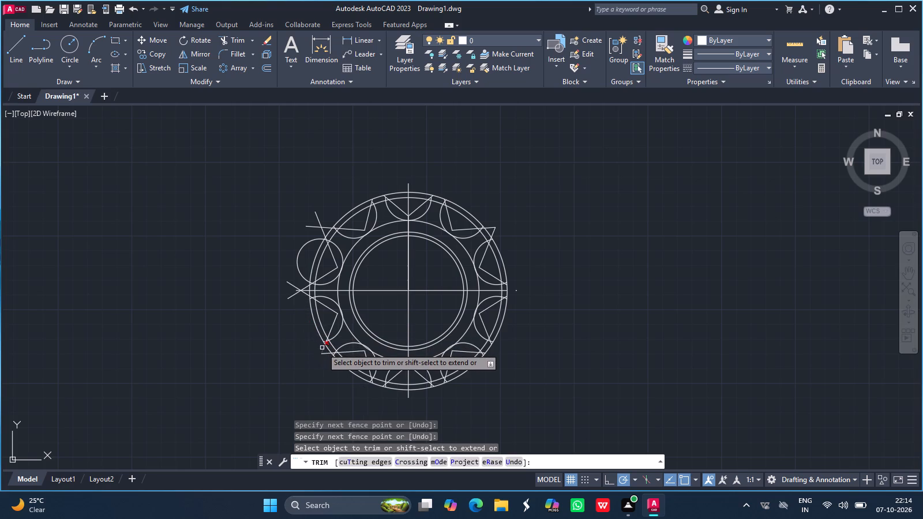
pyautogui.click(322, 348)
pyautogui.click(325, 352)
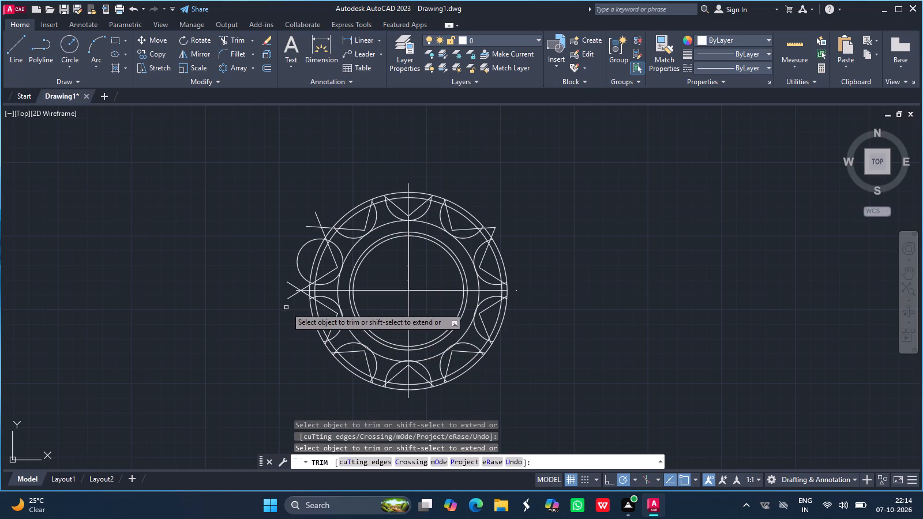
# Trim the remaining left small circle, the V-shaped leftovers beside it and the upper-left slanted line ends outside the outer circle.
pyautogui.moveTo(297, 301); pyautogui.dragTo(301, 257)
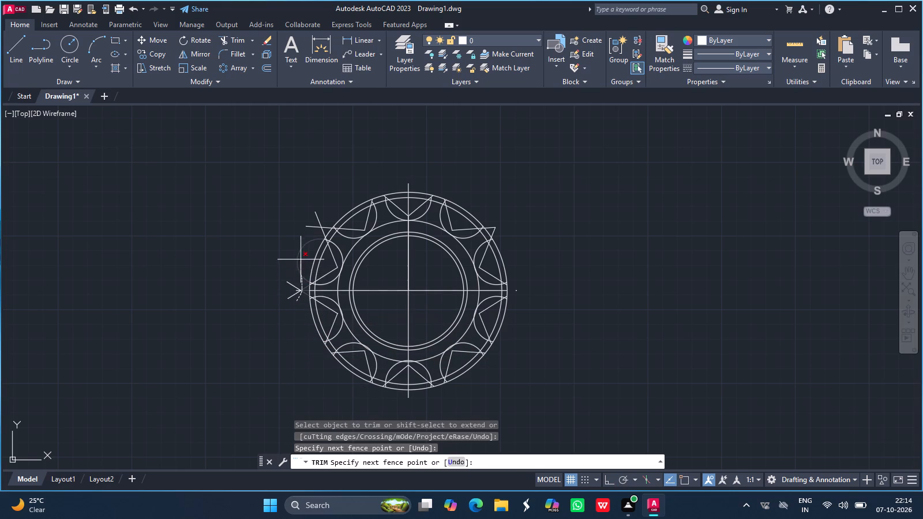
pyautogui.moveTo(301, 257); pyautogui.dragTo(301, 257)
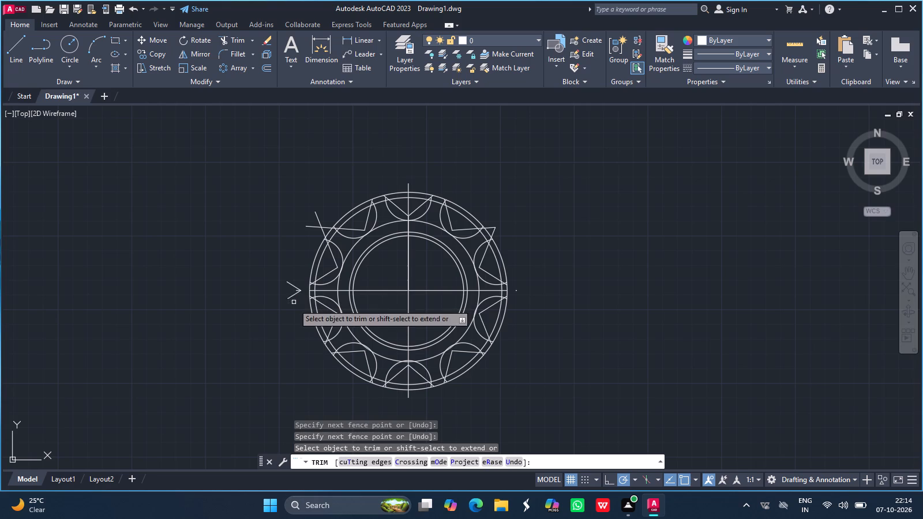
pyautogui.moveTo(294, 307); pyautogui.dragTo(294, 299)
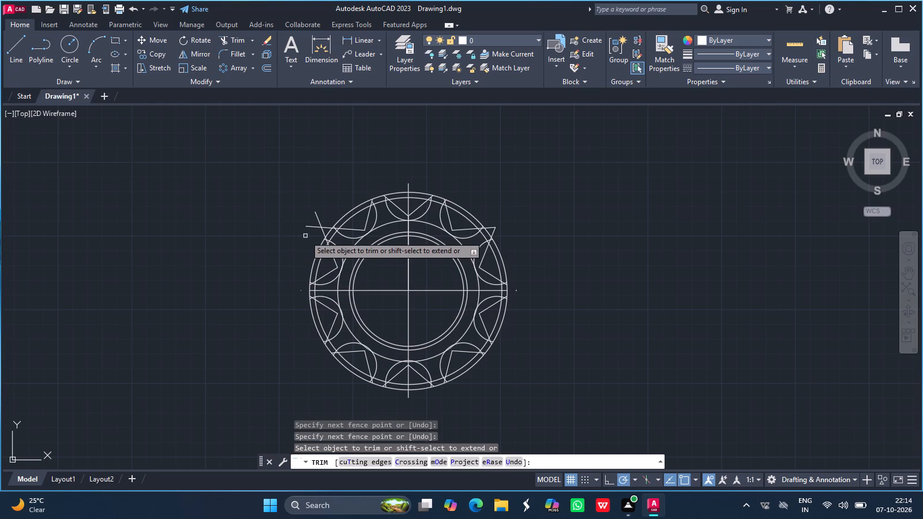
pyautogui.moveTo(305, 236); pyautogui.dragTo(333, 206)
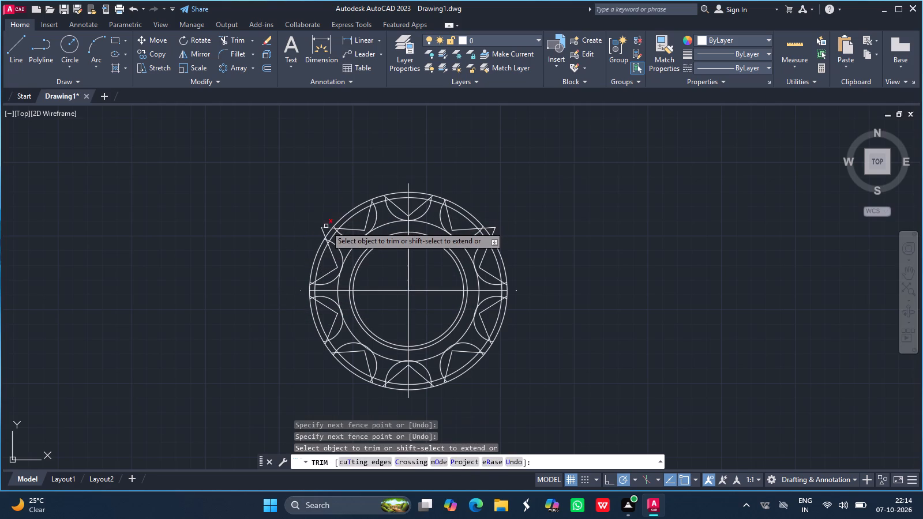
pyautogui.moveTo(326, 227); pyautogui.dragTo(321, 232)
pyautogui.click(321, 232)
pyautogui.press('Return')
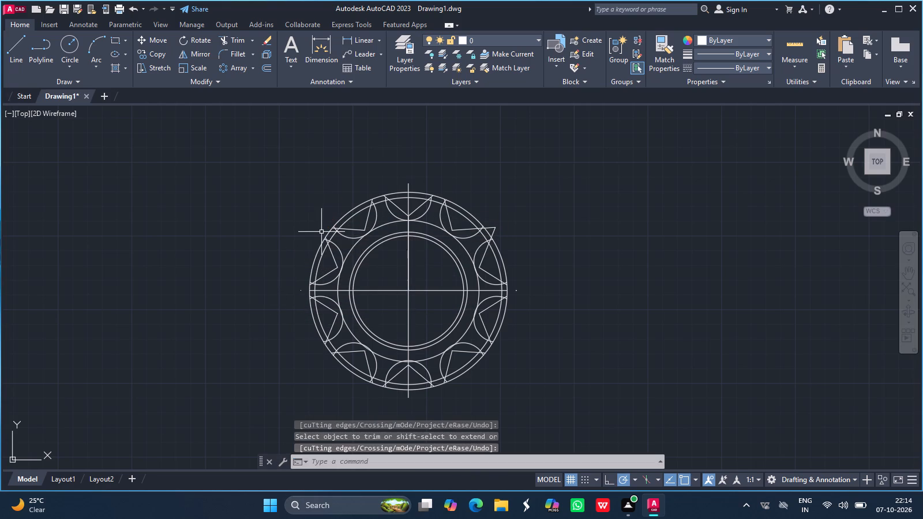
# Delete the inner of the two closely spaced outer circles, keeping the outermost rim.
pyautogui.keyDown('ctrl'); pyautogui.scroll(2, 431, 234); pyautogui.keyUp('ctrl')
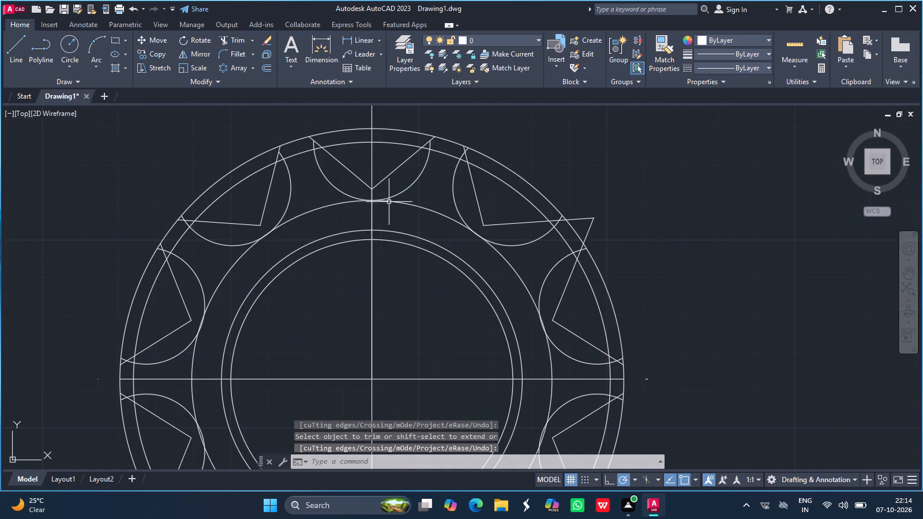
pyautogui.click(299, 154)
pyautogui.press('Delete')
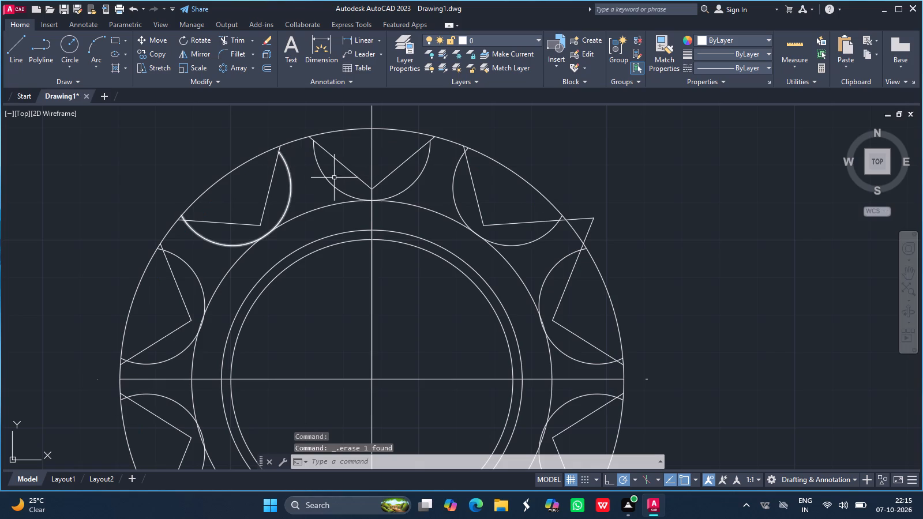
# Trim the rim circle's arcs across the top and two upper-right notches, including the slanted line ends protruding at upper right.
pyautogui.click(237, 38)
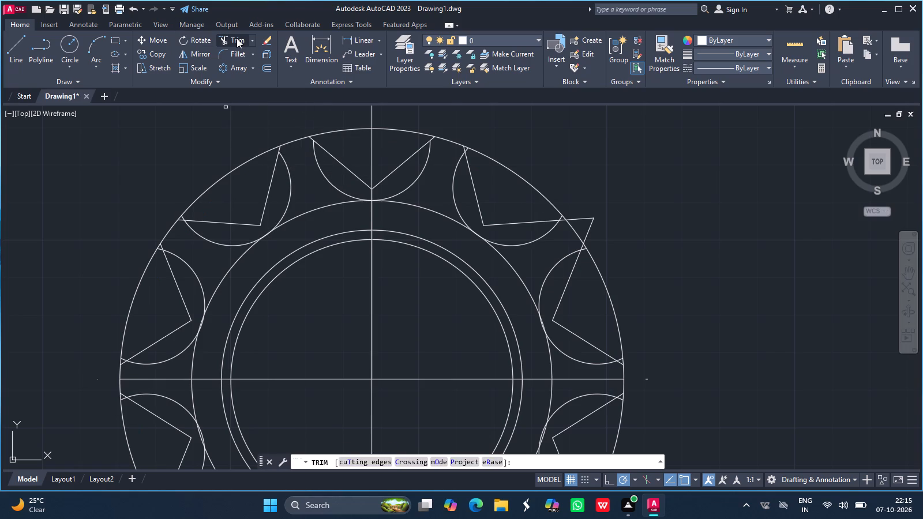
pyautogui.click(347, 129)
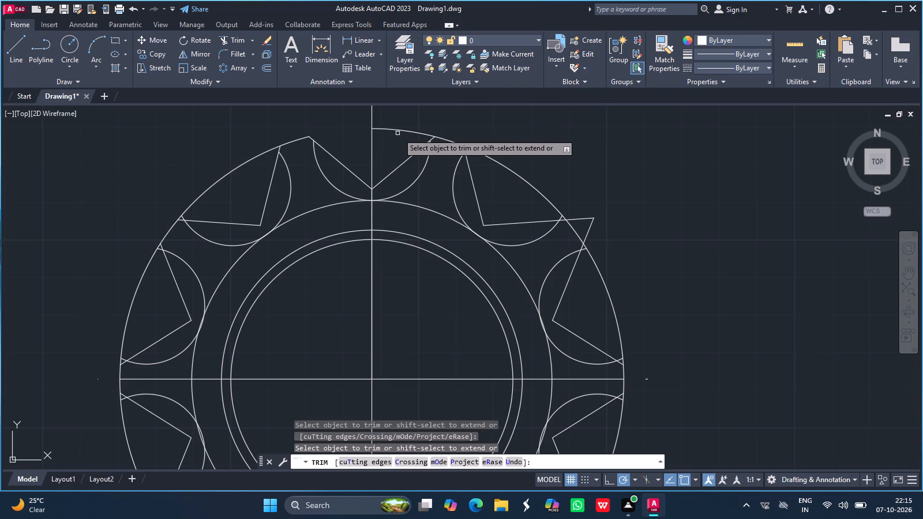
pyautogui.click(416, 135)
pyautogui.click(405, 131)
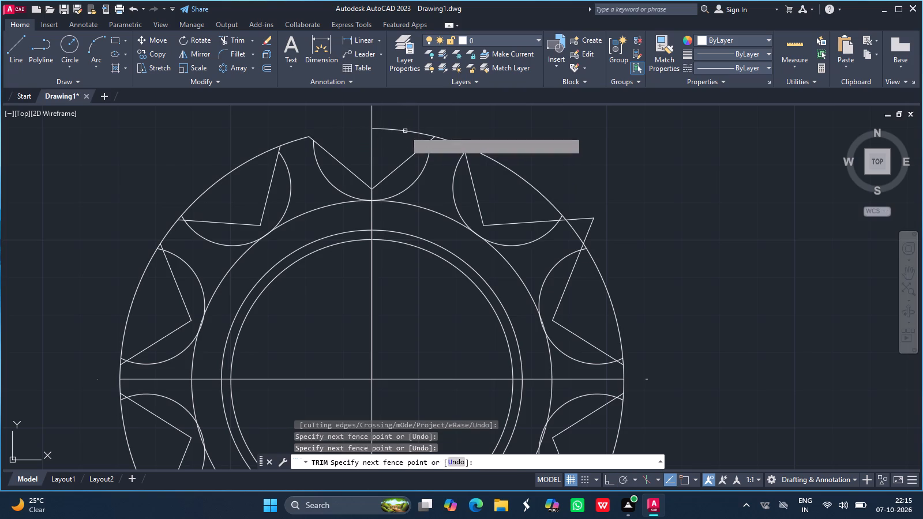
pyautogui.click(405, 131)
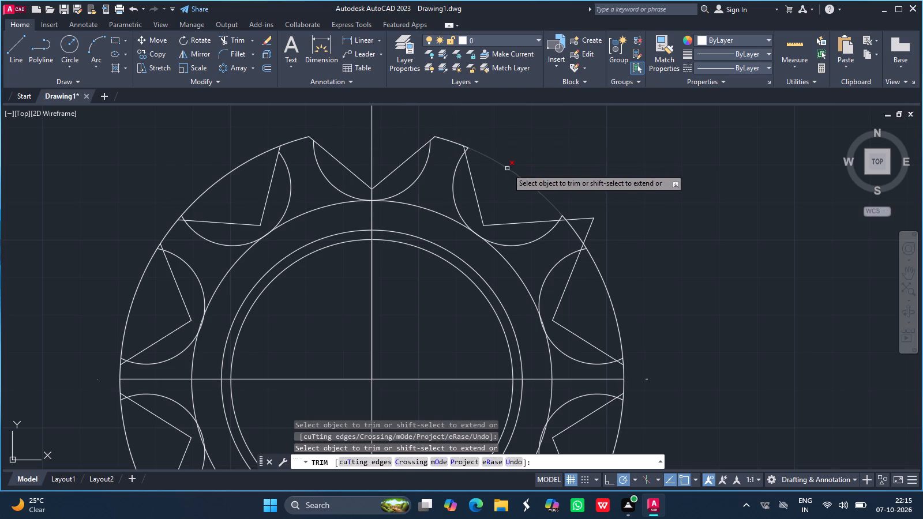
pyautogui.click(508, 169)
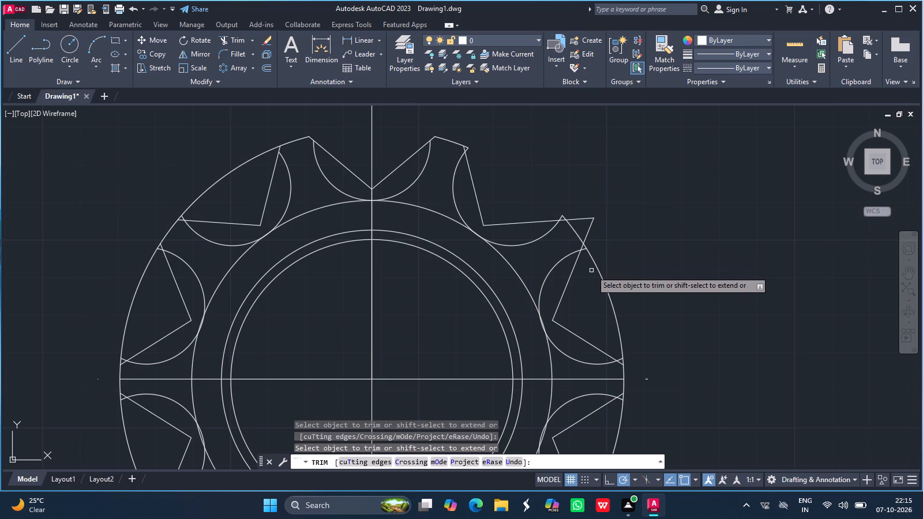
pyautogui.click(604, 276)
pyautogui.click(602, 279)
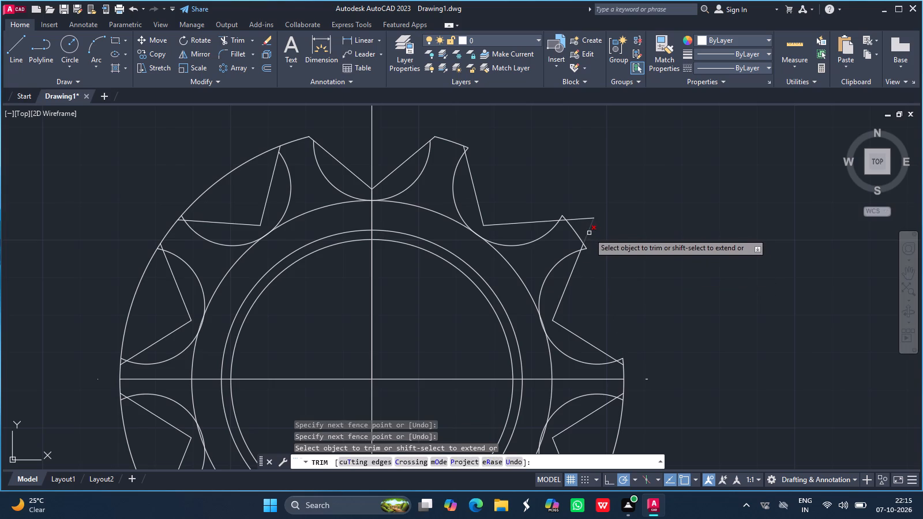
pyautogui.moveTo(589, 233); pyautogui.dragTo(582, 220)
pyautogui.click(582, 220)
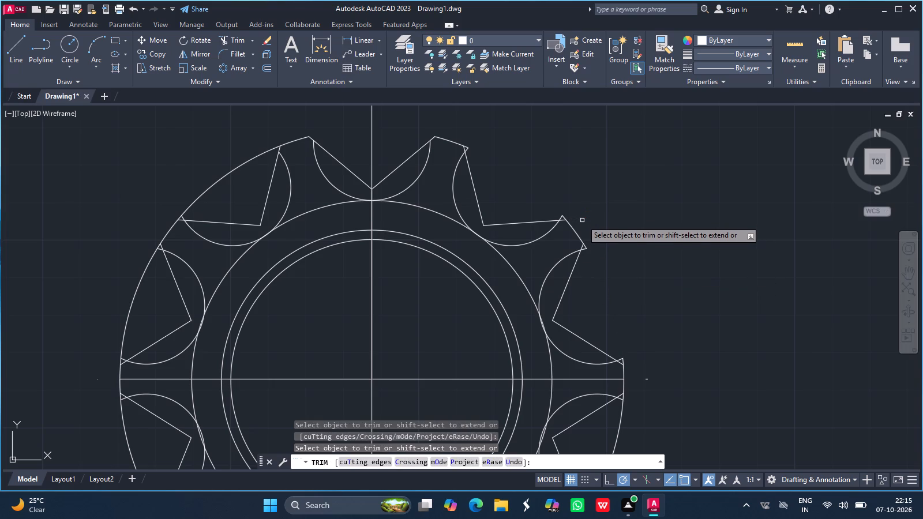
# Trim the rim circle's arcs across the remaining seven notches, from lower right around the bottom and left side to upper left.
pyautogui.keyDown('ctrl'); pyautogui.scroll(-2, 636, 320); pyautogui.keyUp('ctrl')
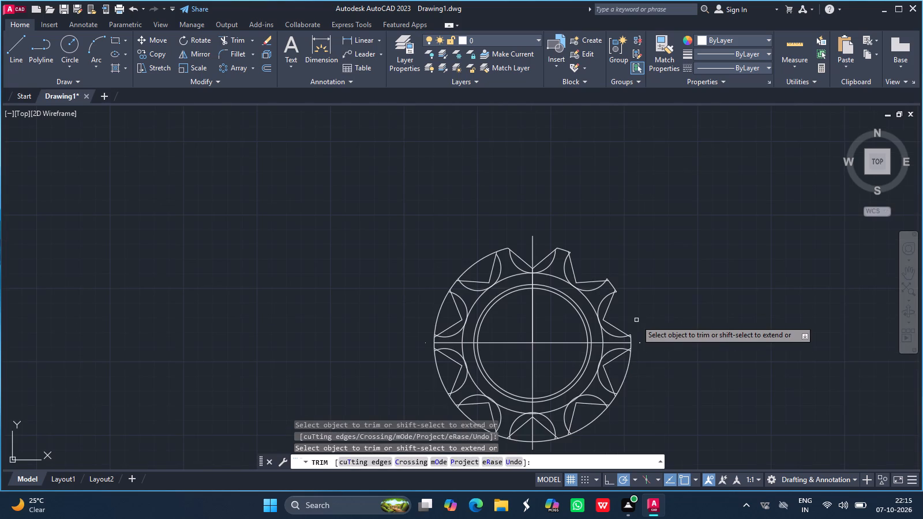
pyautogui.click(627, 372)
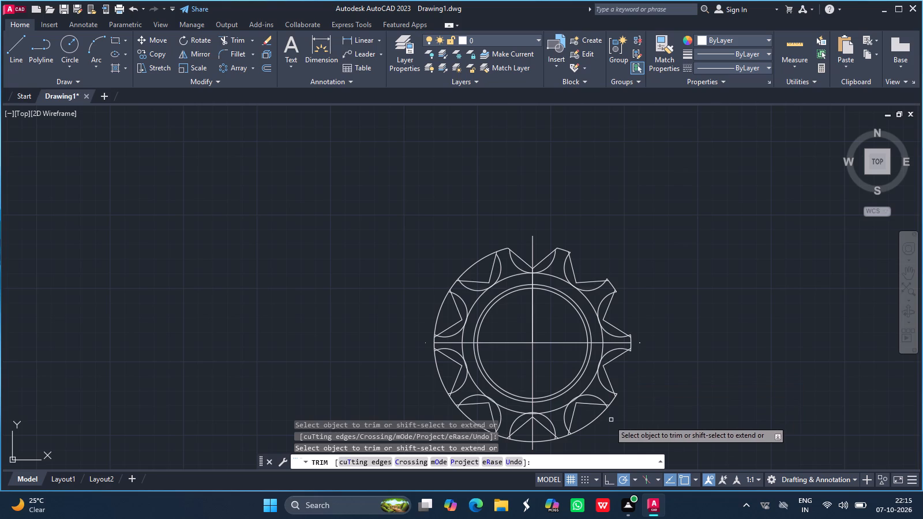
pyautogui.moveTo(590, 422); pyautogui.dragTo(541, 442)
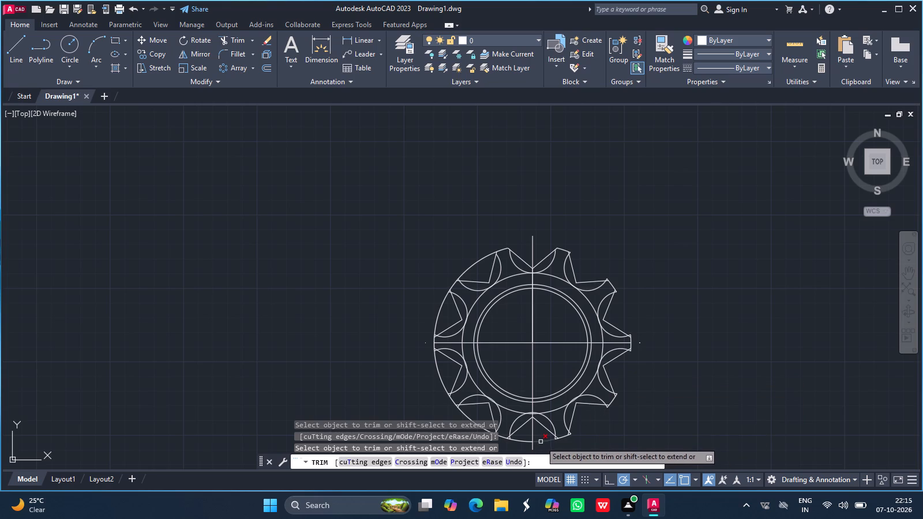
pyautogui.moveTo(541, 442); pyautogui.dragTo(541, 441)
pyautogui.moveTo(541, 441); pyautogui.dragTo(527, 442)
pyautogui.click(527, 442)
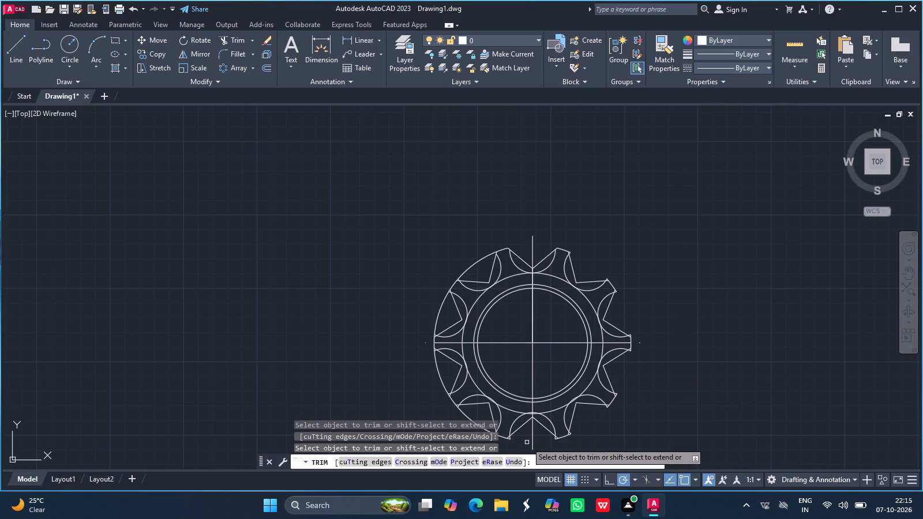
pyautogui.click(481, 424)
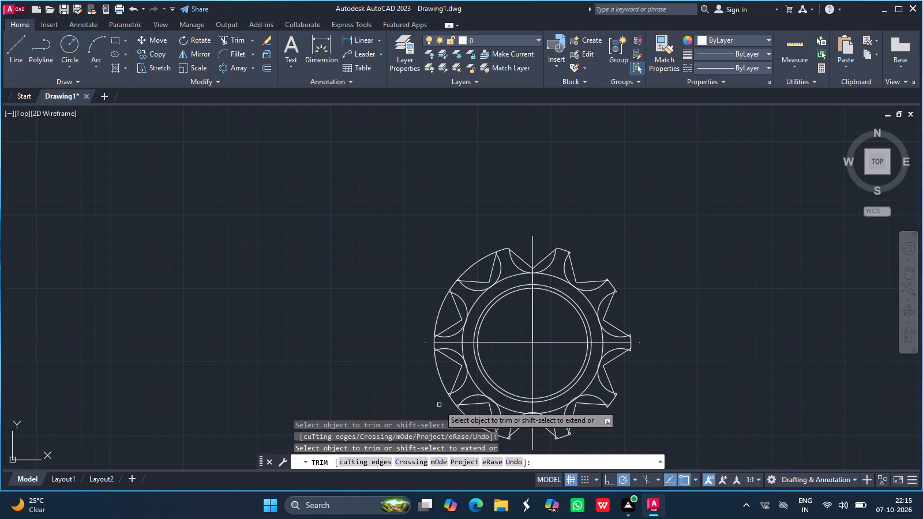
pyautogui.moveTo(468, 417); pyautogui.dragTo(429, 387)
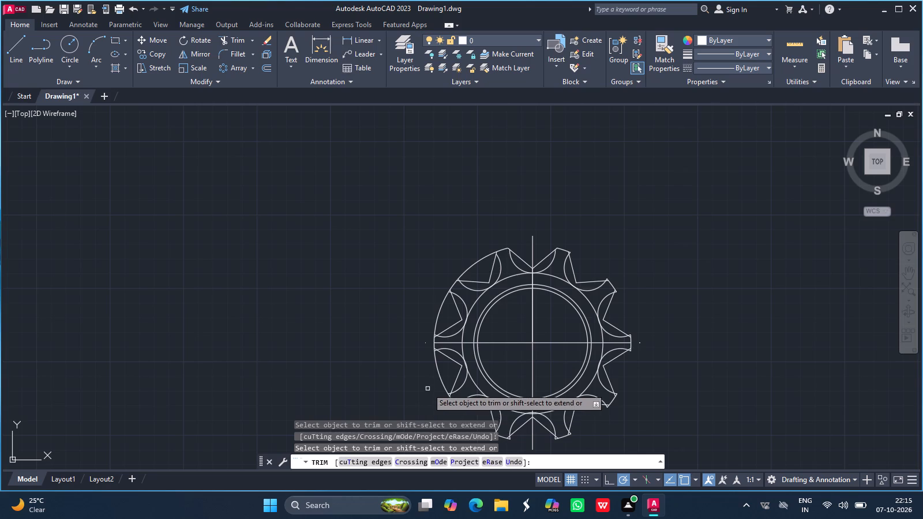
pyautogui.moveTo(429, 387); pyautogui.dragTo(441, 383)
pyautogui.click(441, 383)
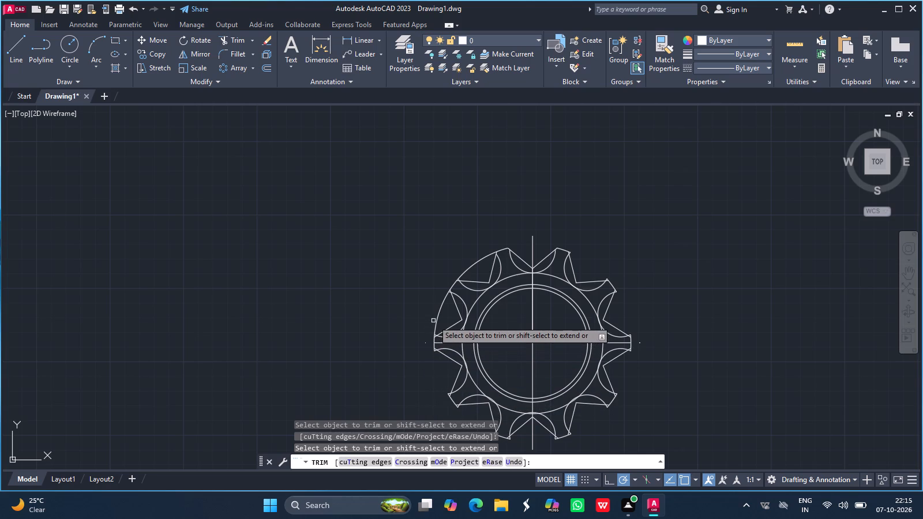
pyautogui.click(436, 319)
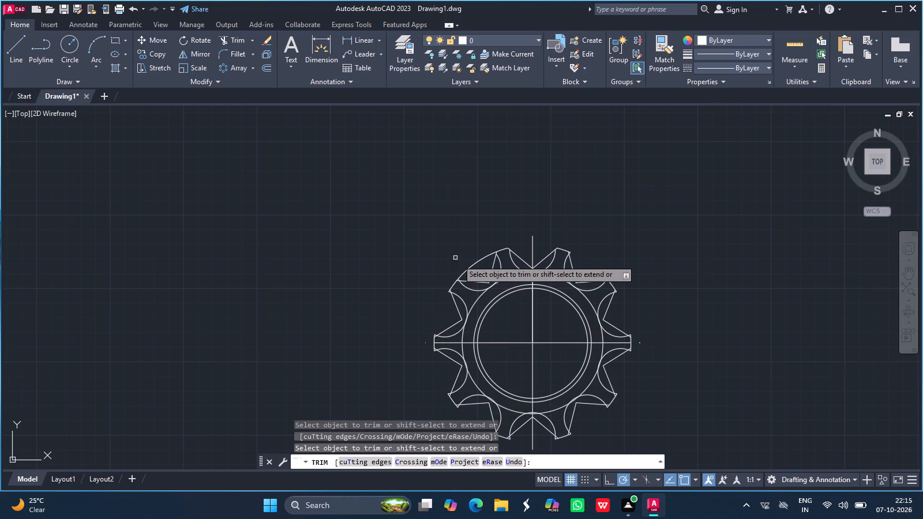
pyautogui.click(475, 265)
pyautogui.press('Return')
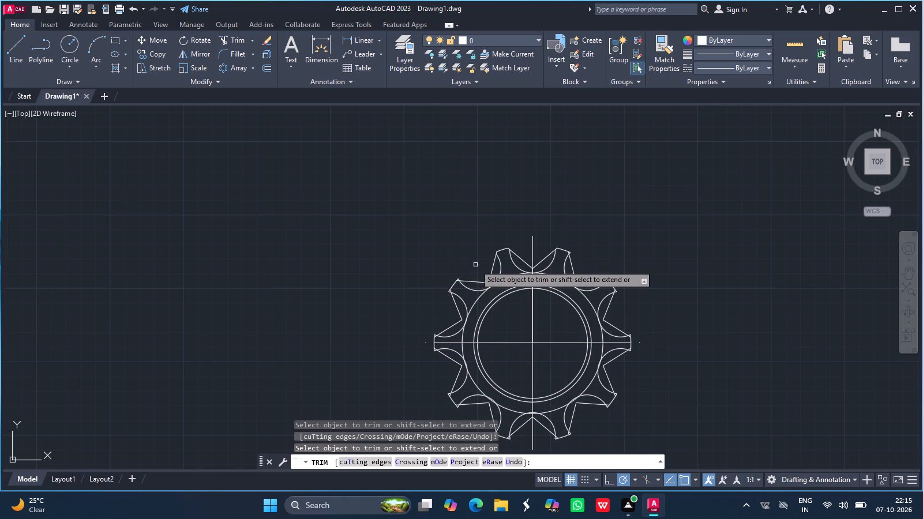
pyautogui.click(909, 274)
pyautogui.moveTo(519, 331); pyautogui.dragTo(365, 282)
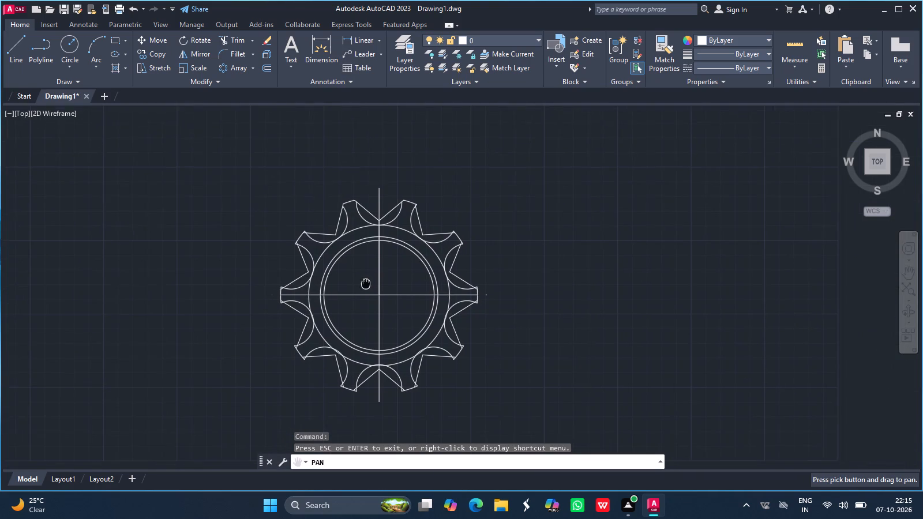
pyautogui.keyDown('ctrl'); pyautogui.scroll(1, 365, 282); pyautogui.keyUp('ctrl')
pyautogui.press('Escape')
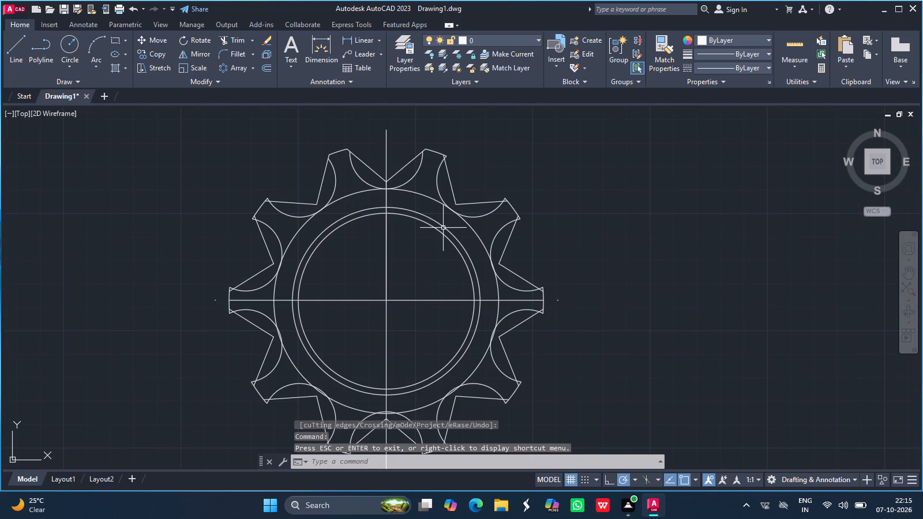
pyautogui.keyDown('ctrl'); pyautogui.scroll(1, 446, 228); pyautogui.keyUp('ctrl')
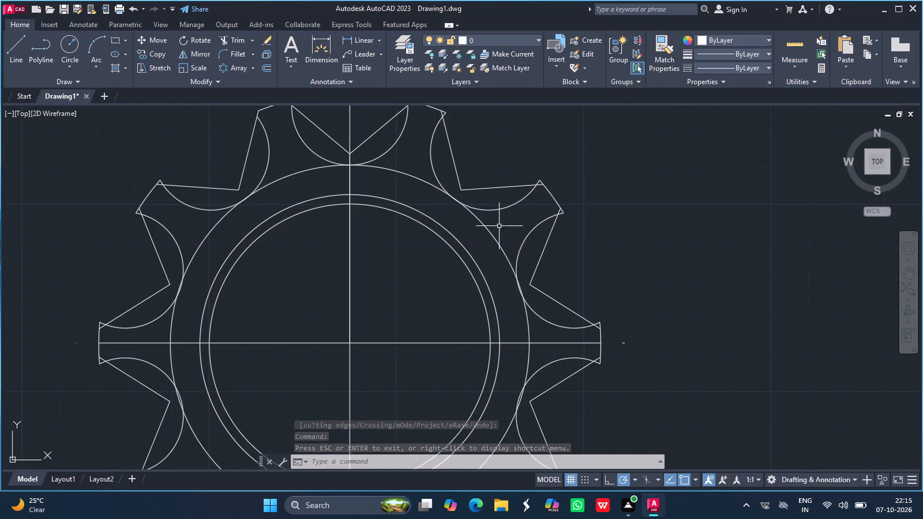
# Trim the small-arc and rim-arc ends protruding past the straight tooth flanks on the upper-right and right-hand teeth.
pyautogui.click(231, 40)
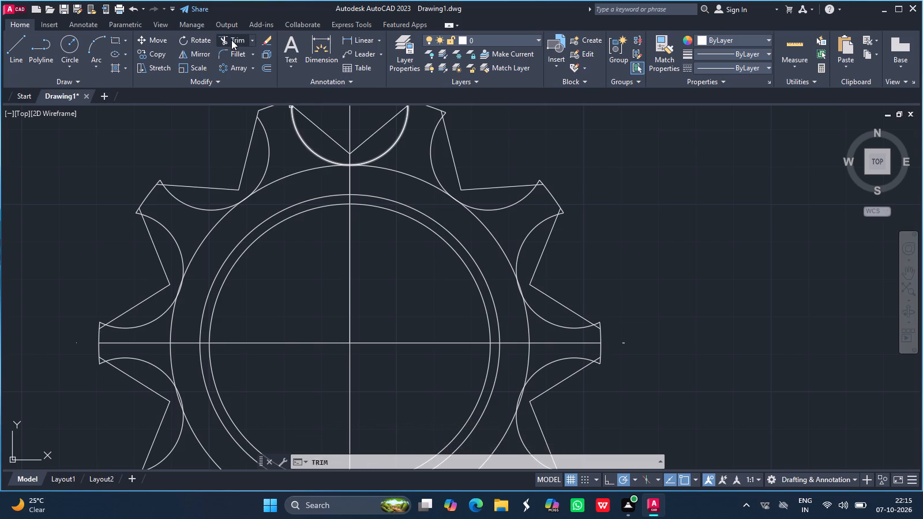
pyautogui.click(447, 112)
pyautogui.click(445, 112)
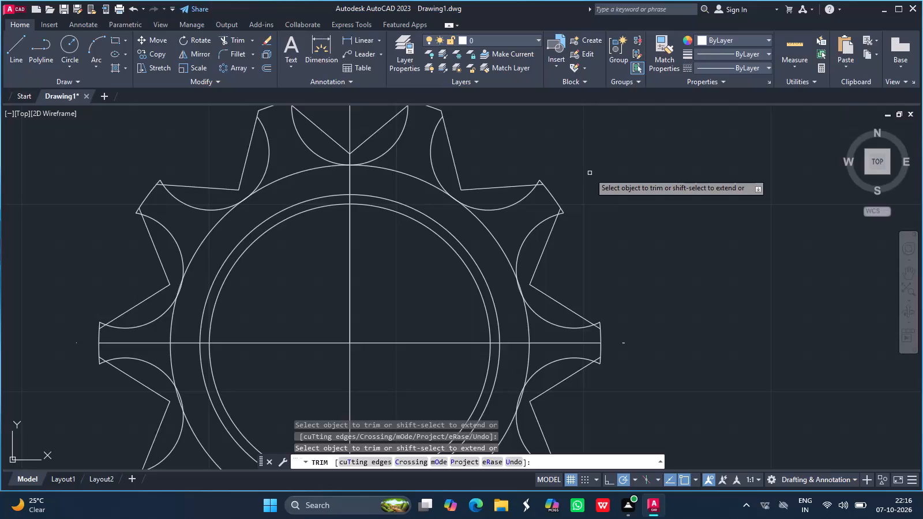
pyautogui.click(562, 213)
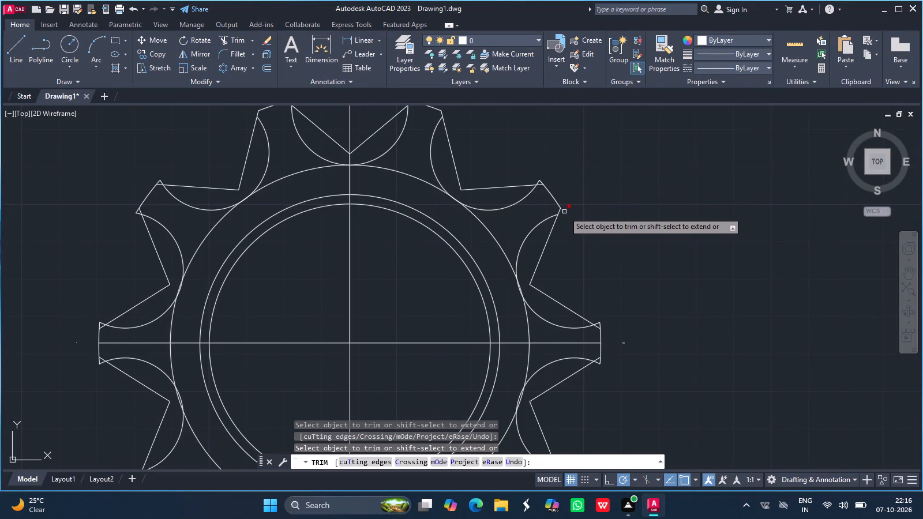
pyautogui.click(564, 212)
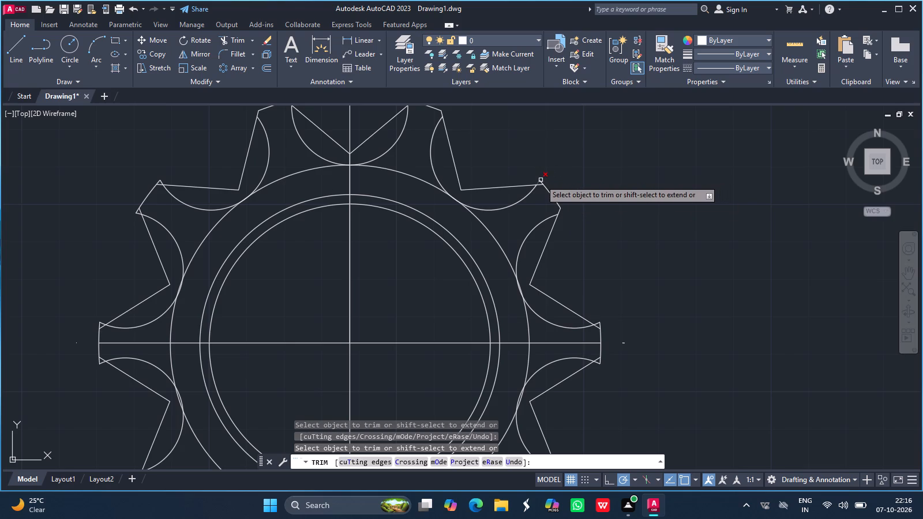
pyautogui.click(541, 180)
pyautogui.click(542, 181)
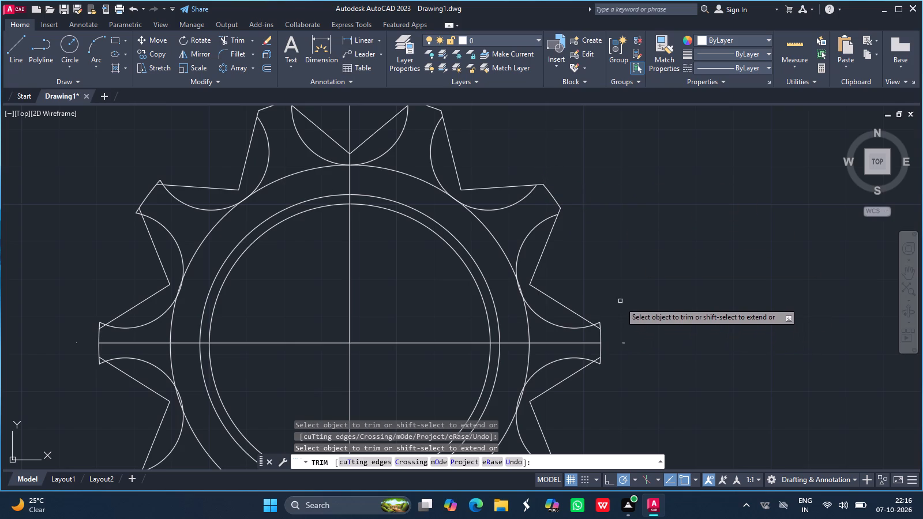
pyautogui.click(601, 322)
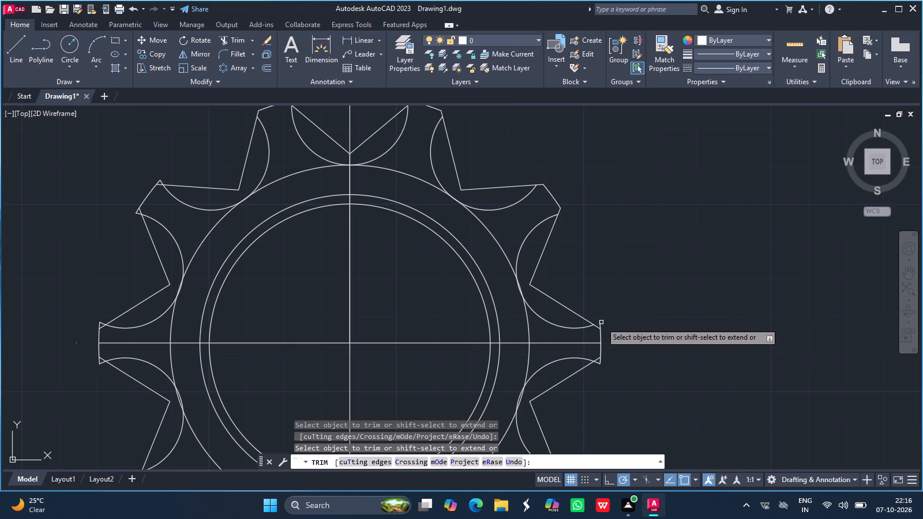
pyautogui.click(601, 324)
pyautogui.click(601, 362)
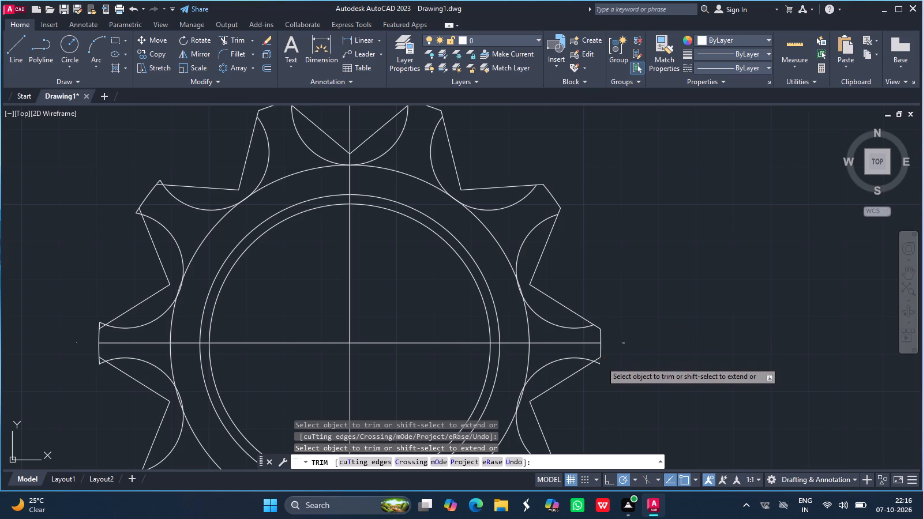
pyautogui.click(598, 363)
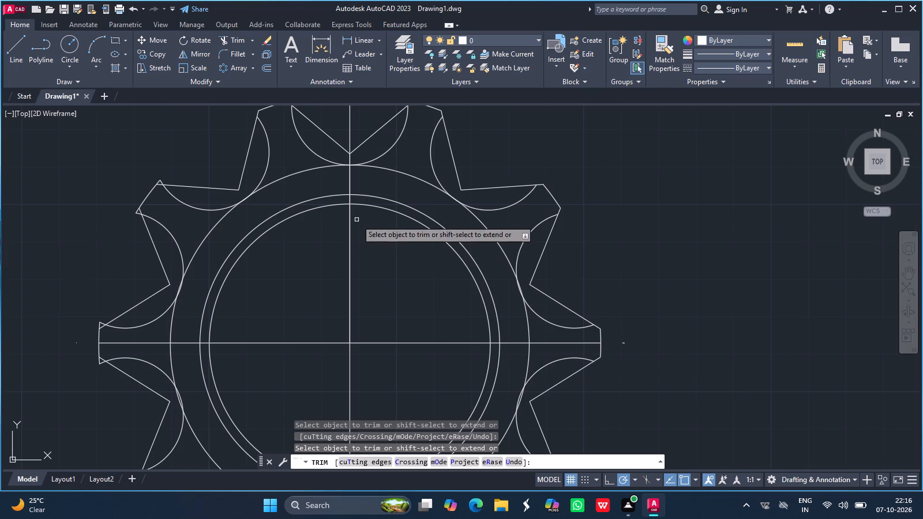
# Trim the small-arc and rim-arc ends protruding past the straight flanks on the upper-left and left-hand teeth.
pyautogui.click(161, 181)
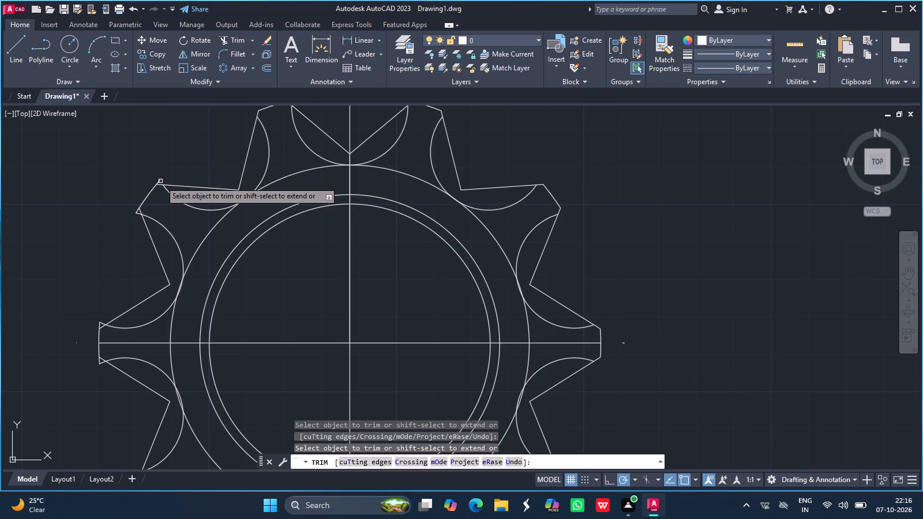
pyautogui.click(159, 181)
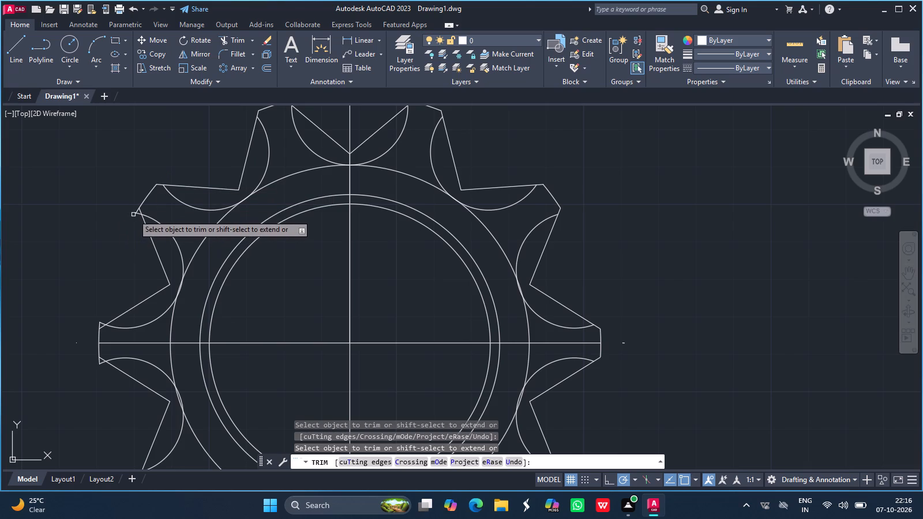
pyautogui.click(136, 214)
pyautogui.click(136, 212)
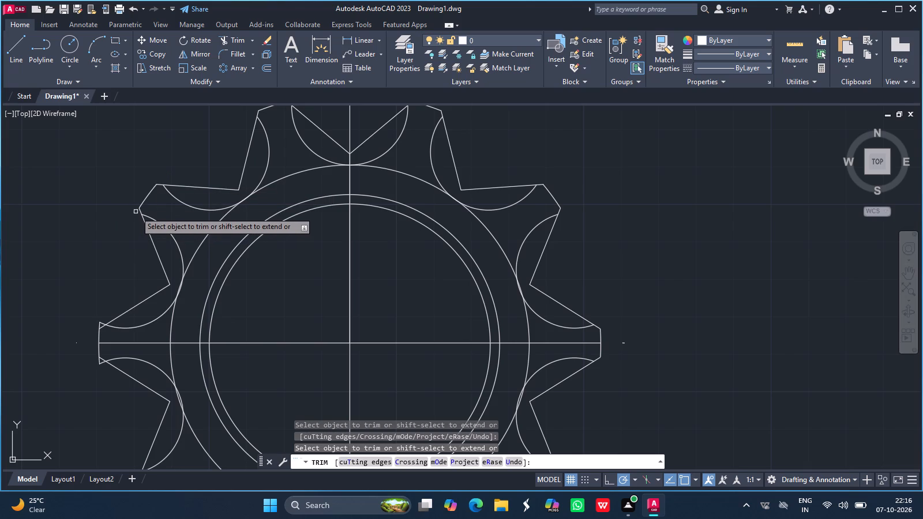
pyautogui.click(100, 323)
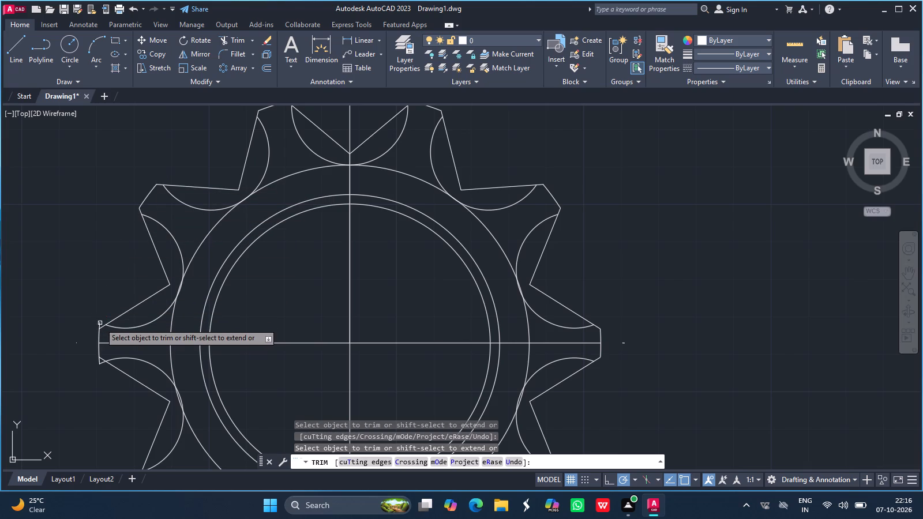
pyautogui.click(97, 326)
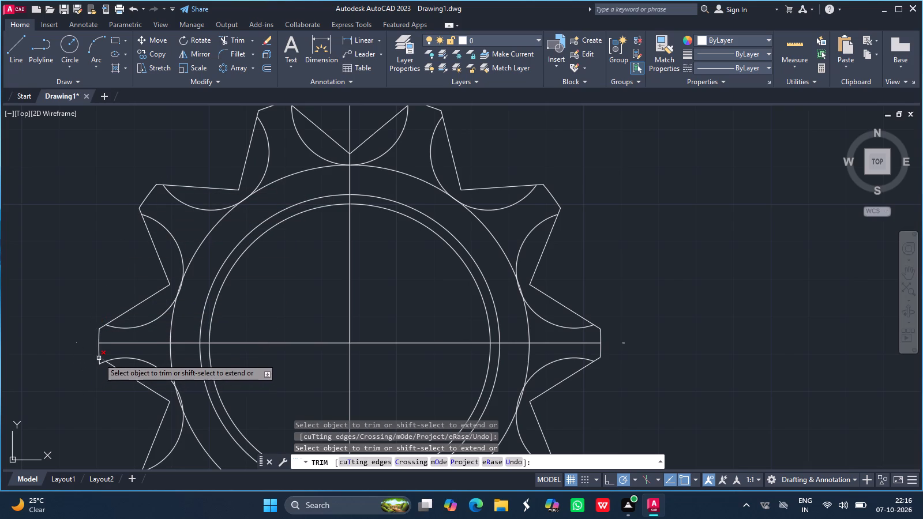
pyautogui.click(100, 362)
pyautogui.click(97, 363)
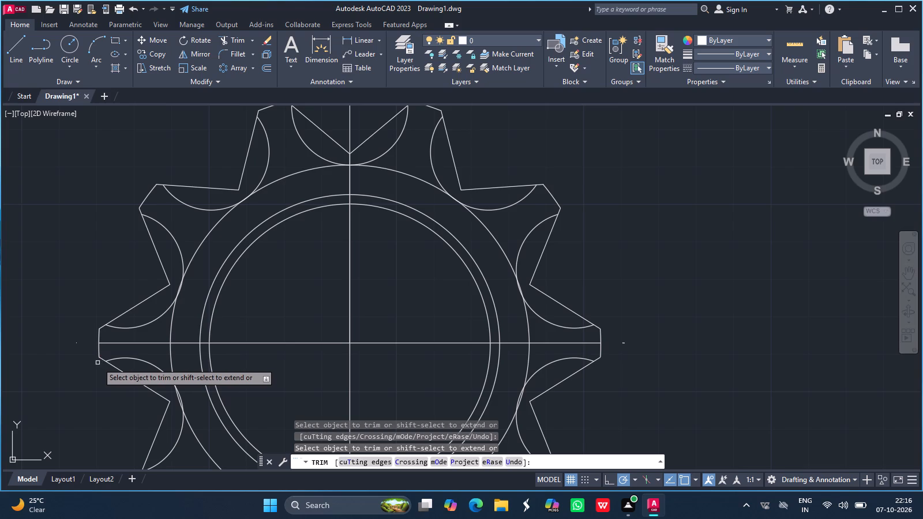
pyautogui.press('Return')
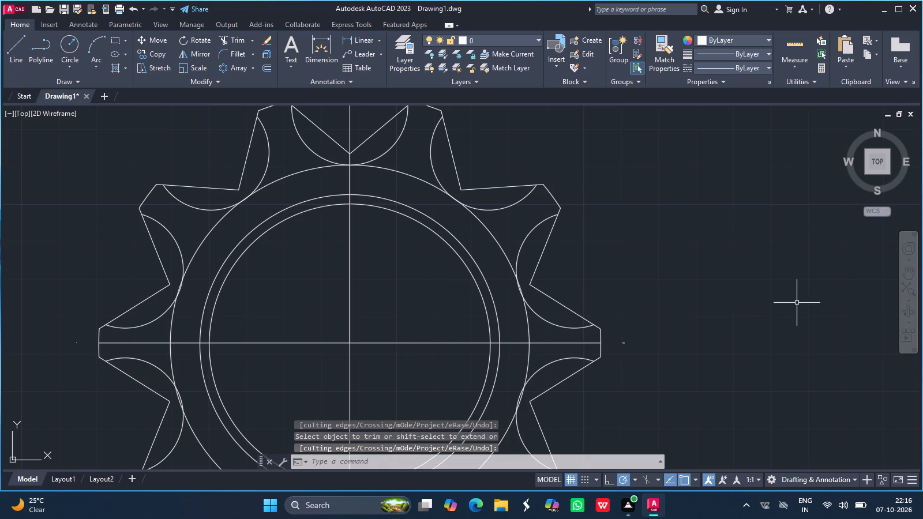
# Trim the protruding small-arc and rim-arc ends at the tips of the two lower-left teeth.
pyautogui.click(909, 277)
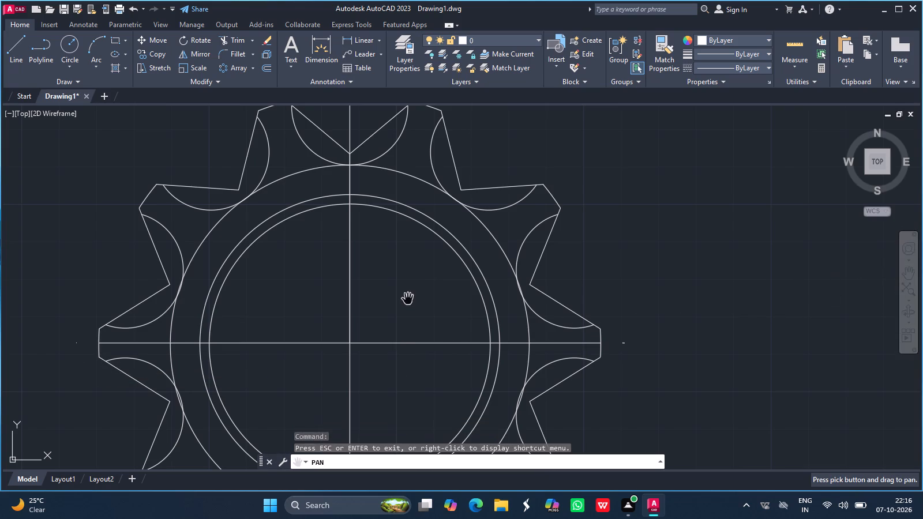
pyautogui.moveTo(400, 298); pyautogui.dragTo(402, 118)
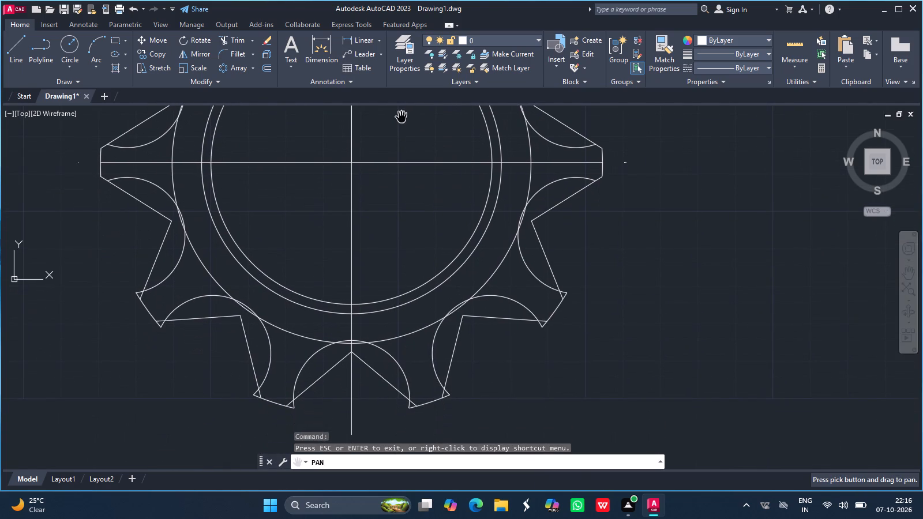
pyautogui.press('Escape')
pyautogui.click(232, 37)
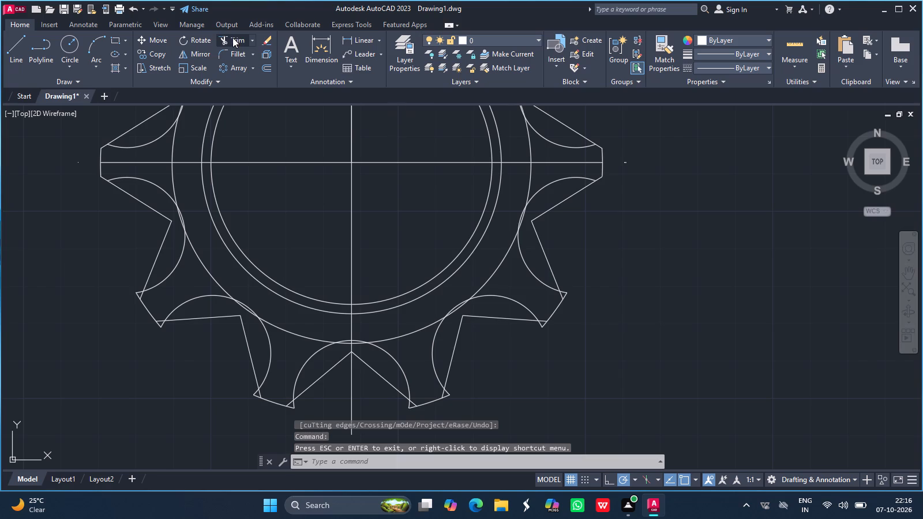
pyautogui.click(139, 292)
pyautogui.click(138, 294)
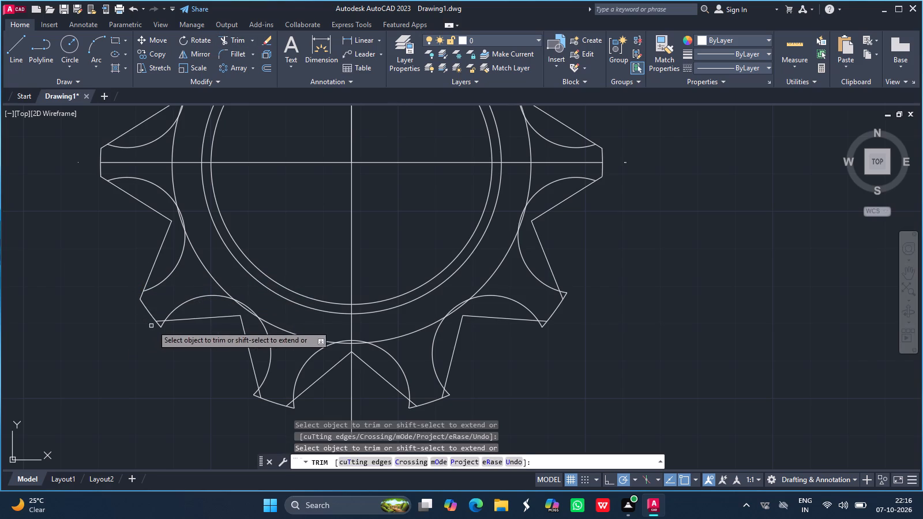
pyautogui.click(160, 325)
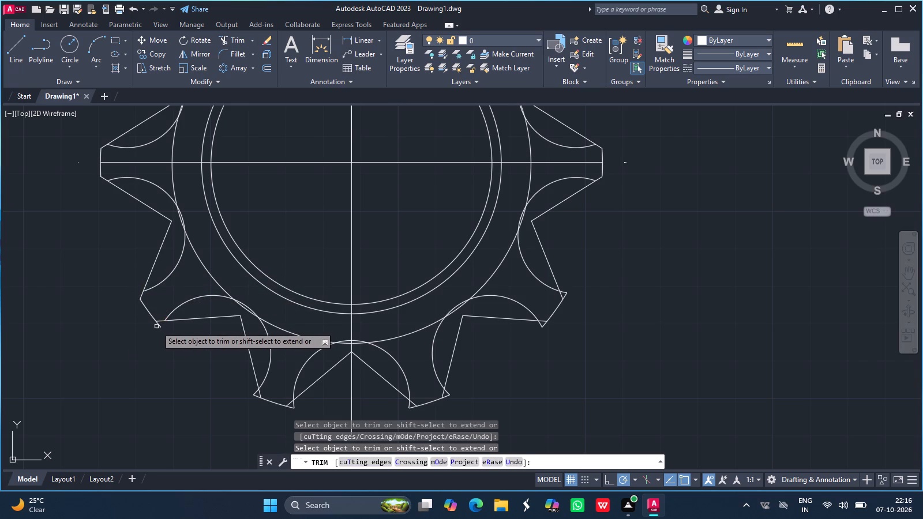
pyautogui.click(156, 326)
pyautogui.click(162, 326)
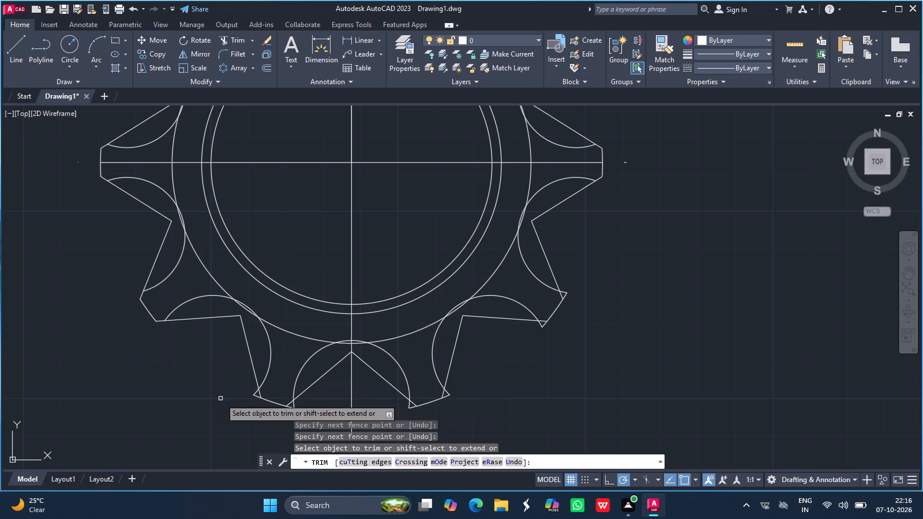
pyautogui.moveTo(255, 393); pyautogui.dragTo(257, 398)
pyautogui.click(257, 398)
pyautogui.click(293, 408)
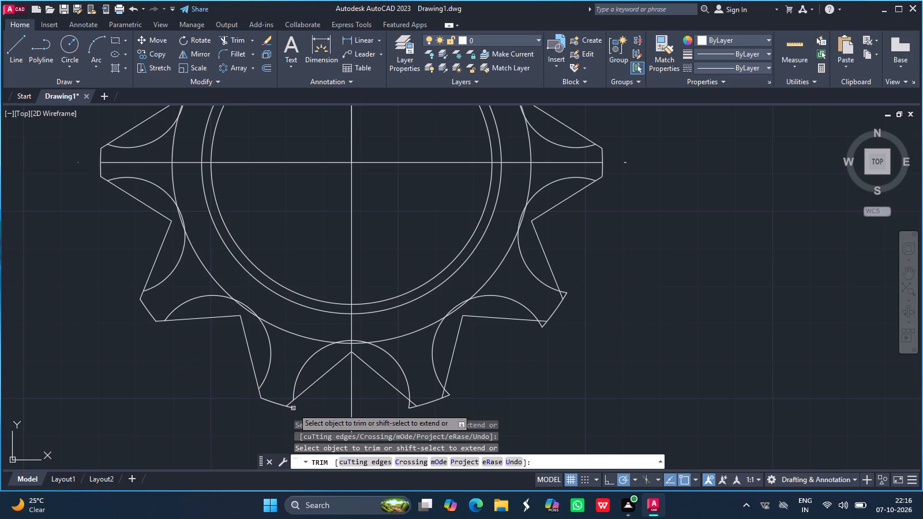
pyautogui.click(291, 408)
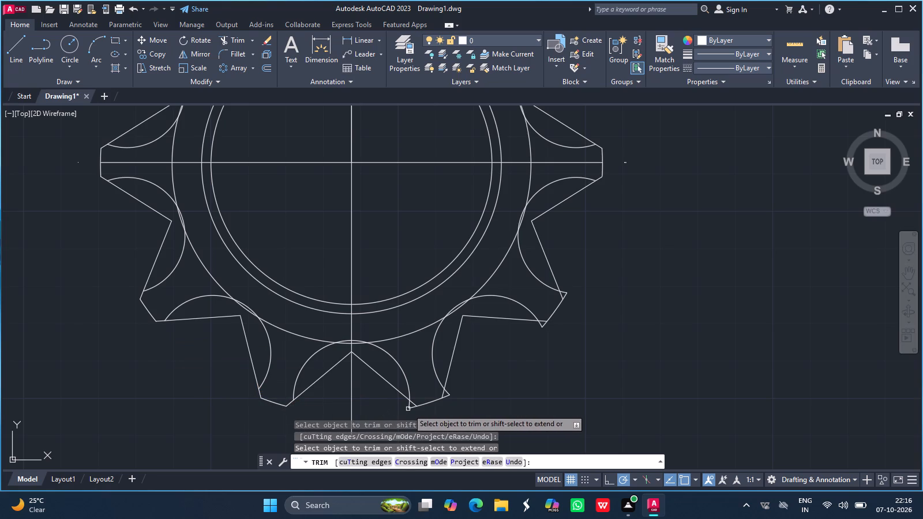
# Trim the protruding small-arc and rim-arc ends at the tips of the two lower-right teeth.
pyautogui.click(411, 408)
pyautogui.click(407, 407)
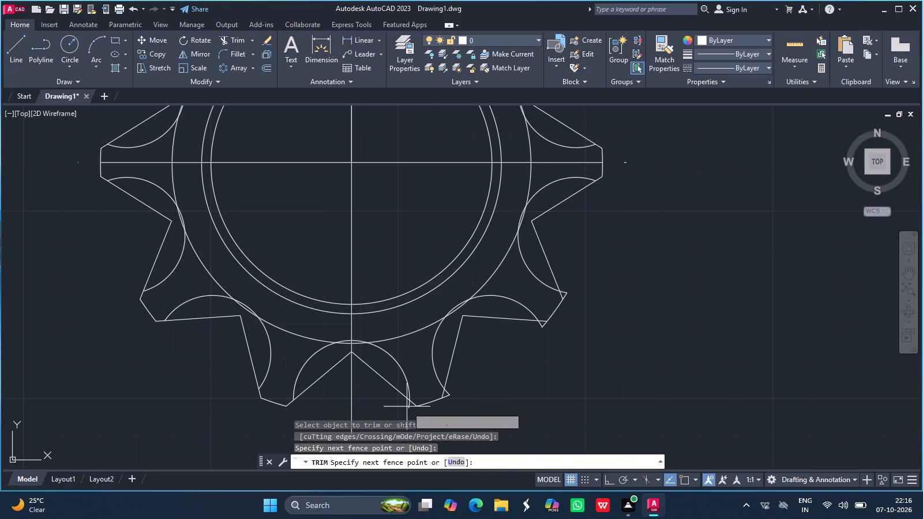
pyautogui.click(456, 412)
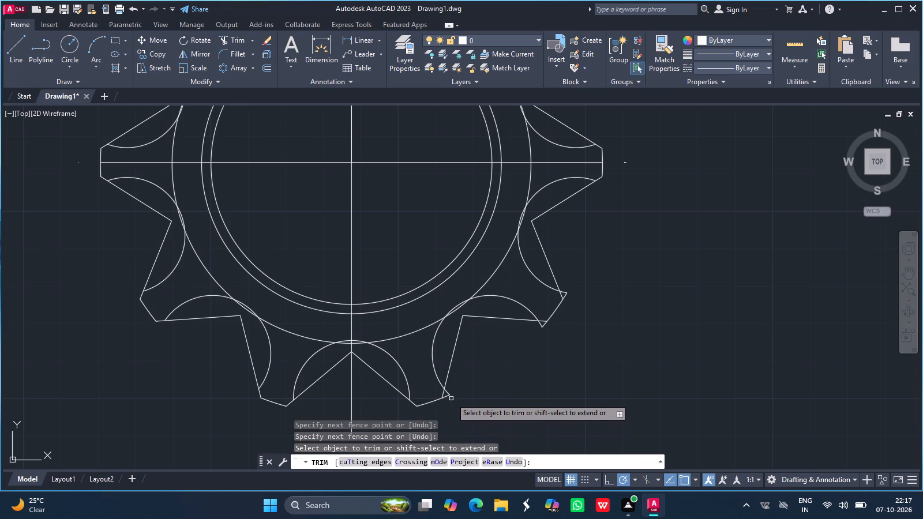
pyautogui.click(449, 395)
pyautogui.click(447, 396)
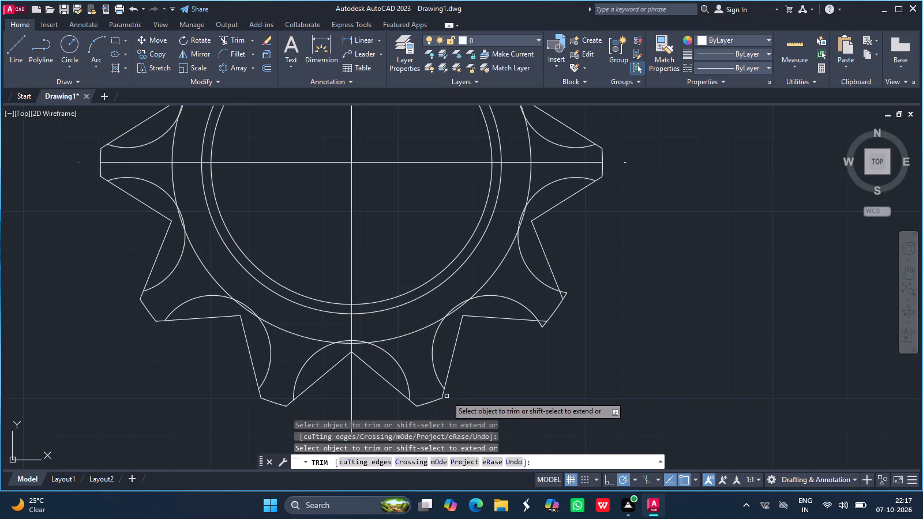
pyautogui.click(541, 328)
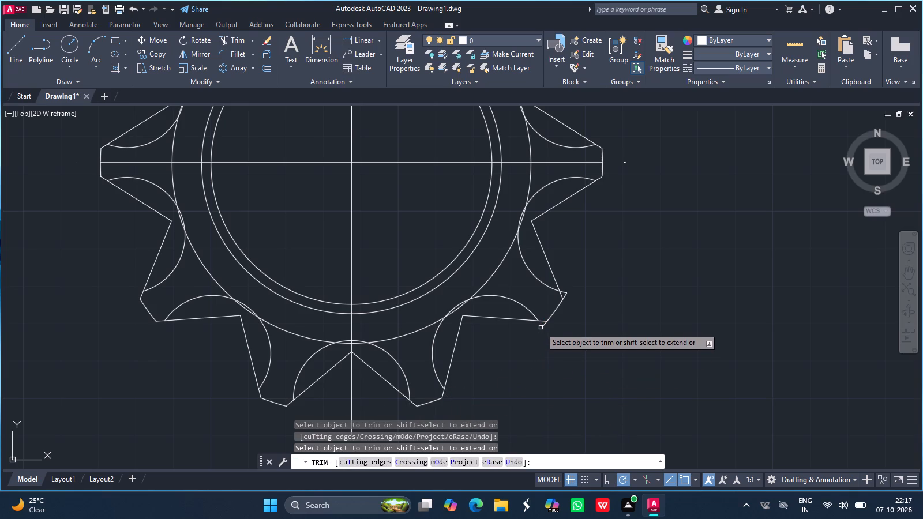
pyautogui.moveTo(544, 327); pyautogui.dragTo(566, 296)
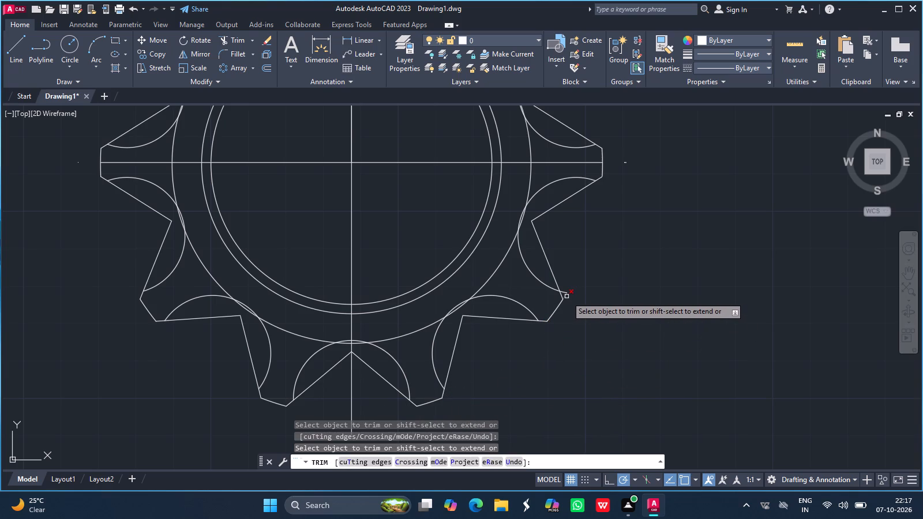
pyautogui.click(566, 296)
pyautogui.click(565, 293)
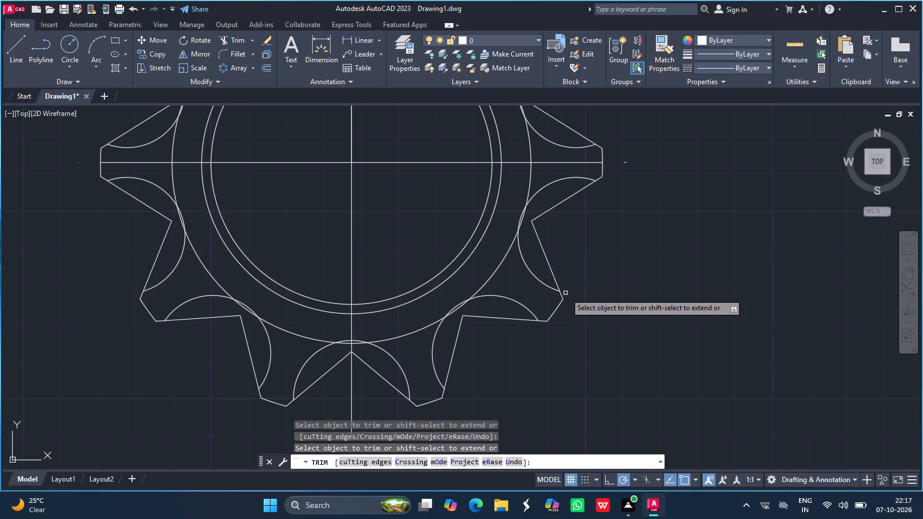
pyautogui.press('Return')
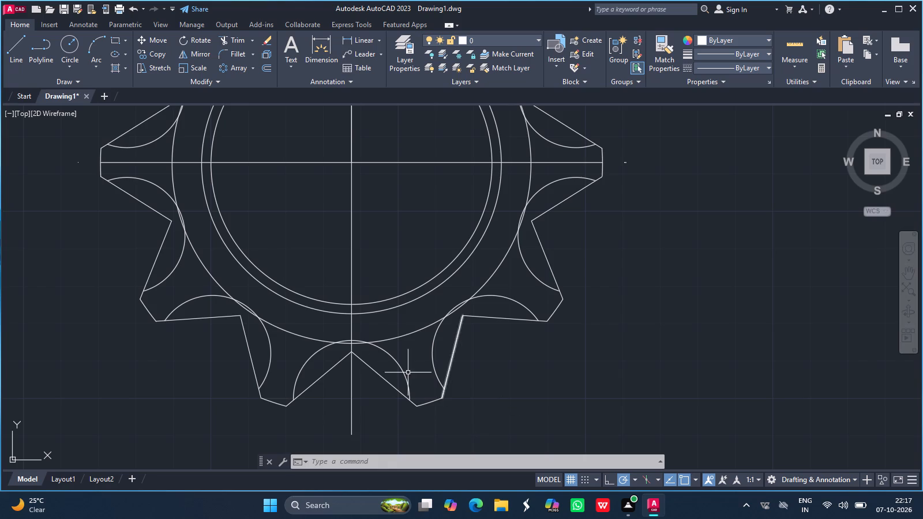
# Check the radius of the largest full circle with a radius dimension, without placing it.
pyautogui.click(494, 273)
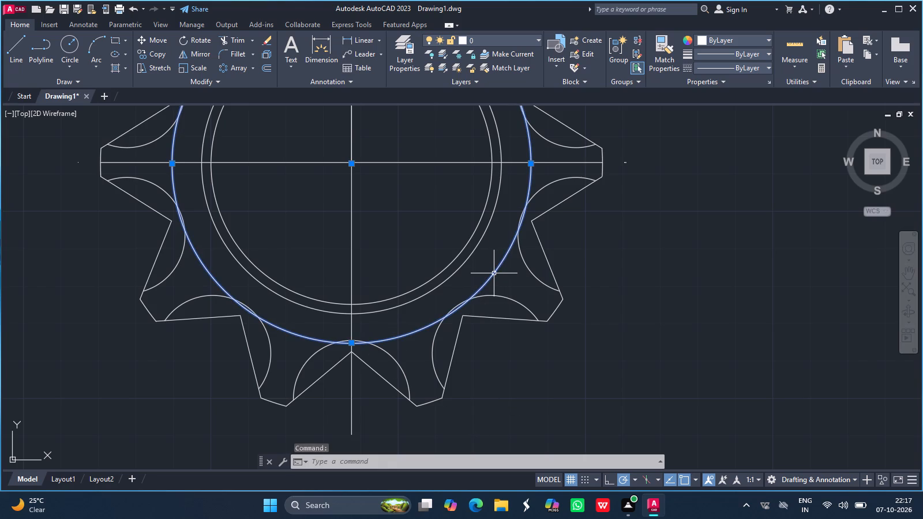
pyautogui.click(377, 36)
pyautogui.click(373, 160)
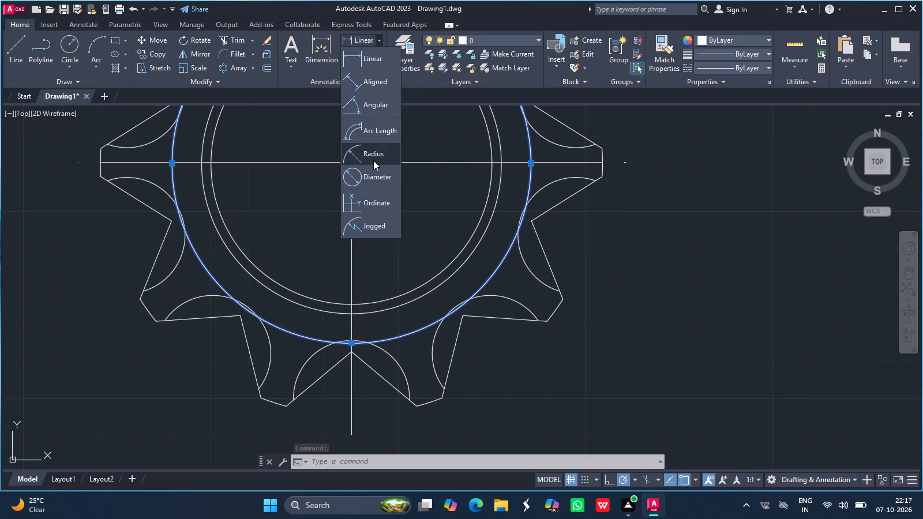
pyautogui.click(504, 259)
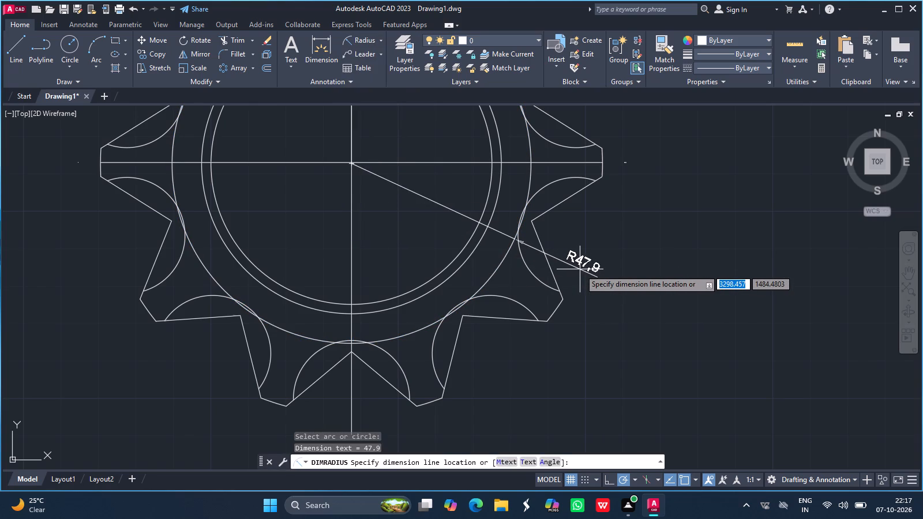
pyautogui.press('Escape')
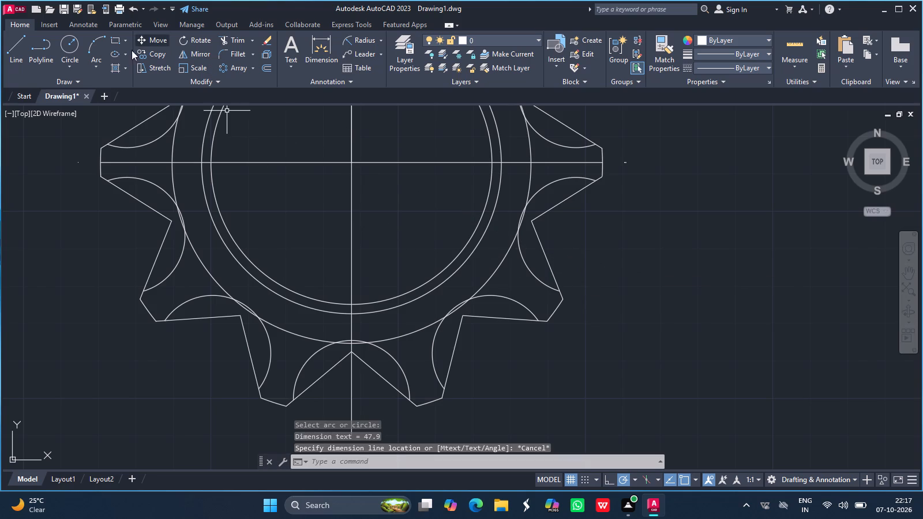
# Draw a circle of radius 47.4 centred on the sprocket's centre point.
pyautogui.click(73, 38)
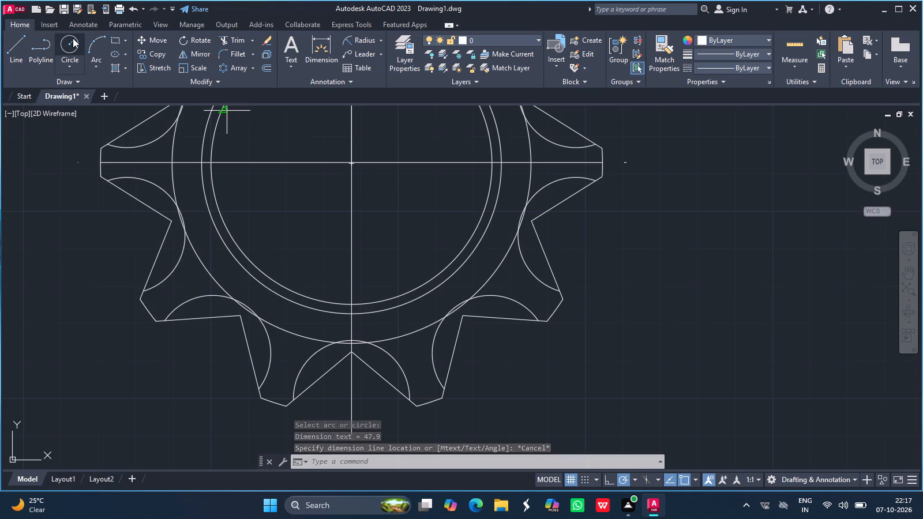
pyautogui.moveTo(351, 164); pyautogui.dragTo(185, 137)
pyautogui.write('47.4')
pyautogui.press('Return')
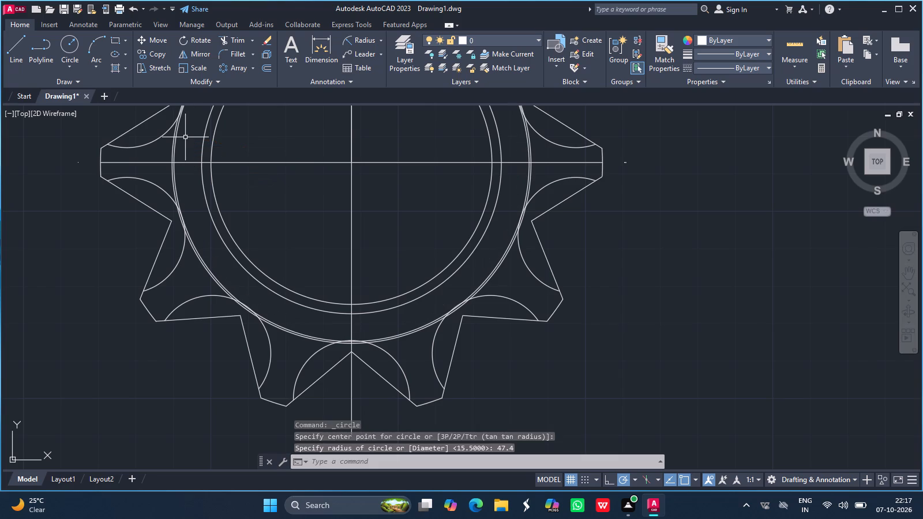
# Delete the slightly larger circle lying just outside the 47.4 radius circle.
pyautogui.click(281, 330)
pyautogui.press('Delete')
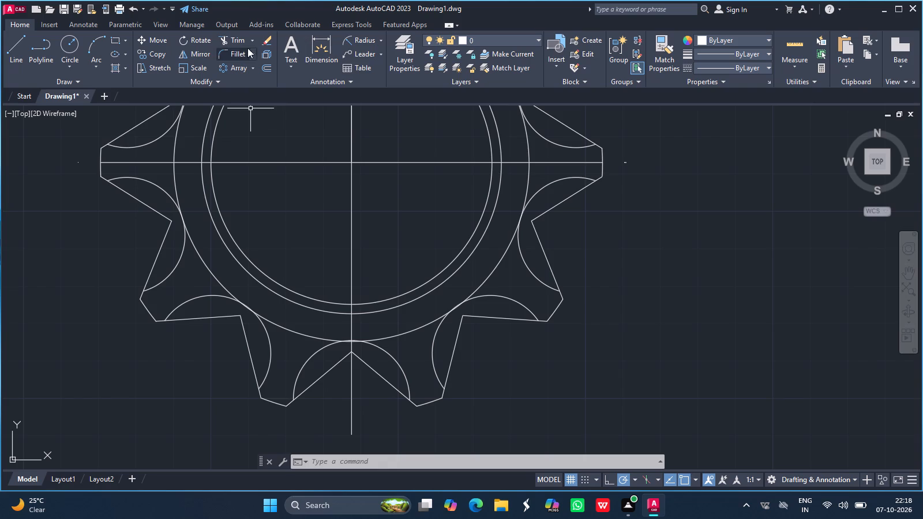
# Trim away the straight V-shaped flank lines outside the small arcs in the five tooth gaps of the lower half.
pyautogui.click(233, 37)
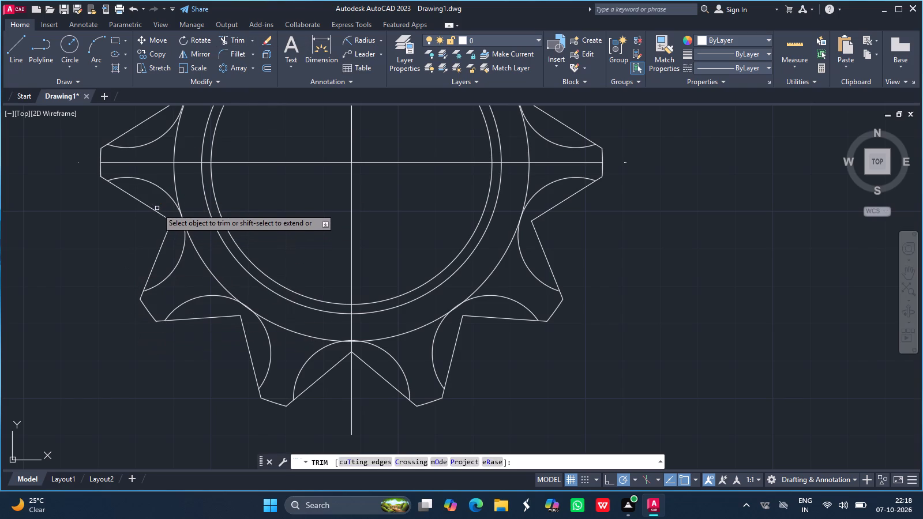
pyautogui.moveTo(156, 210); pyautogui.dragTo(159, 245)
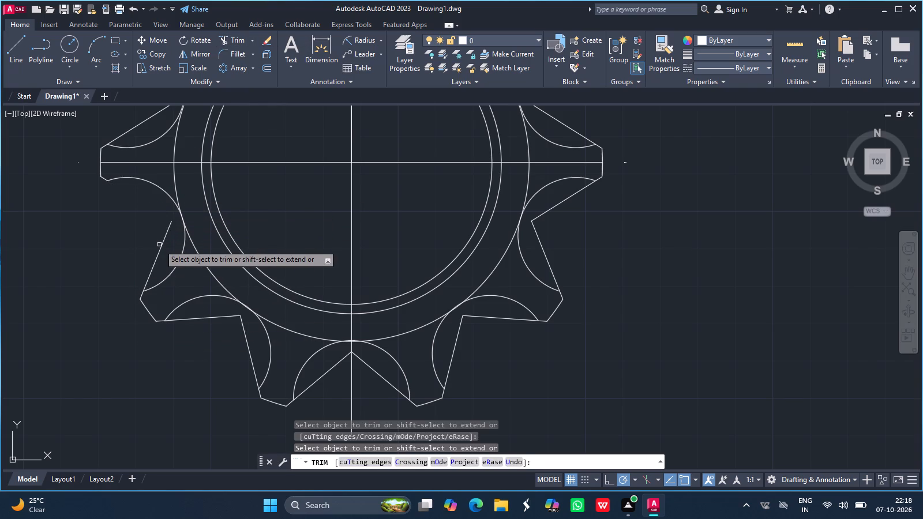
pyautogui.click(159, 245)
pyautogui.click(159, 256)
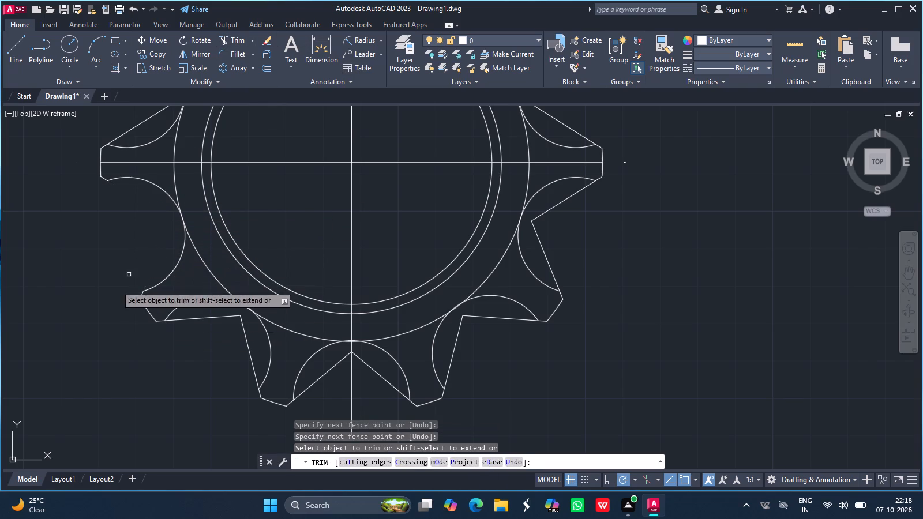
pyautogui.click(208, 318)
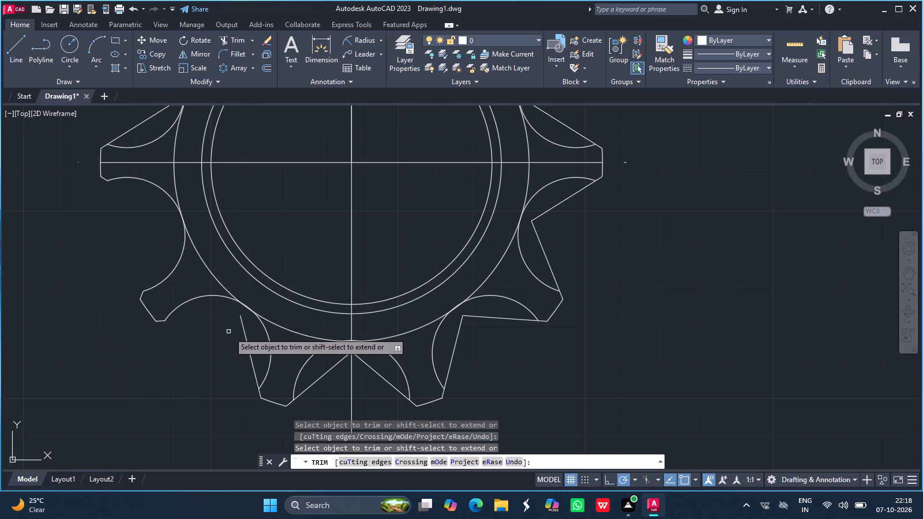
pyautogui.click(249, 347)
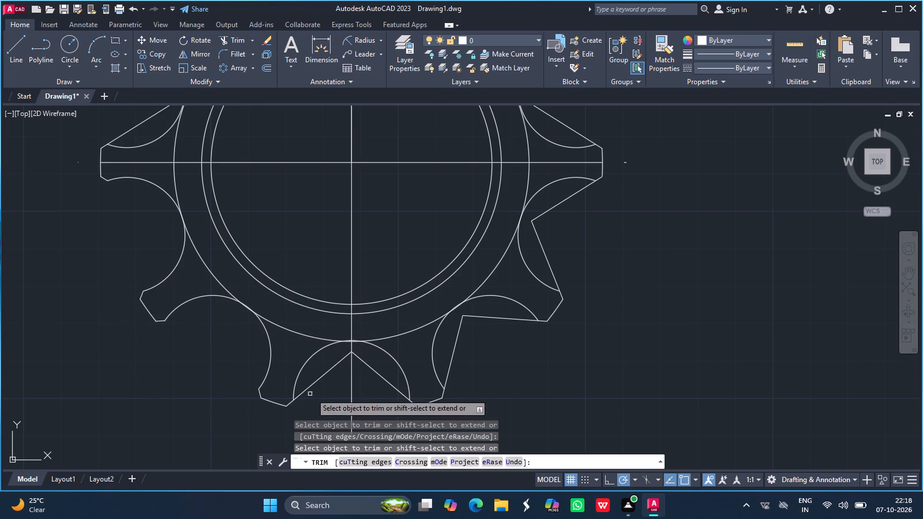
pyautogui.click(329, 370)
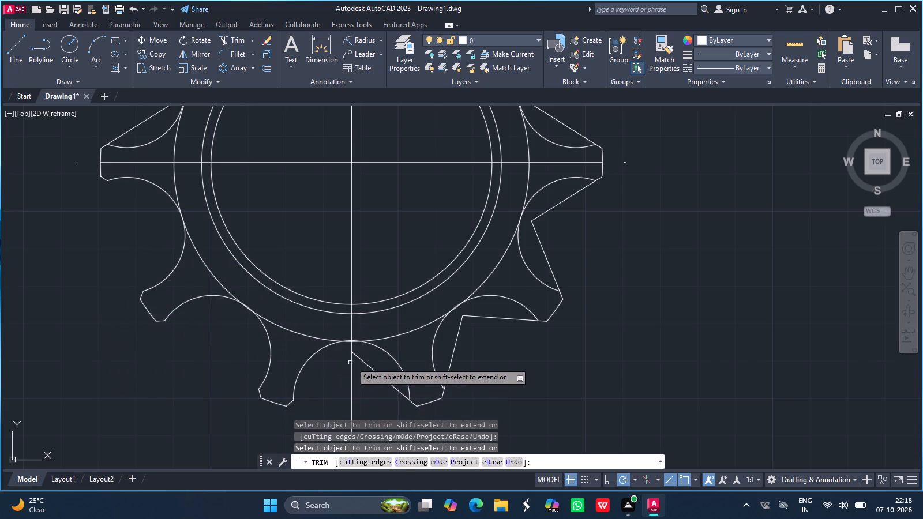
pyautogui.click(370, 367)
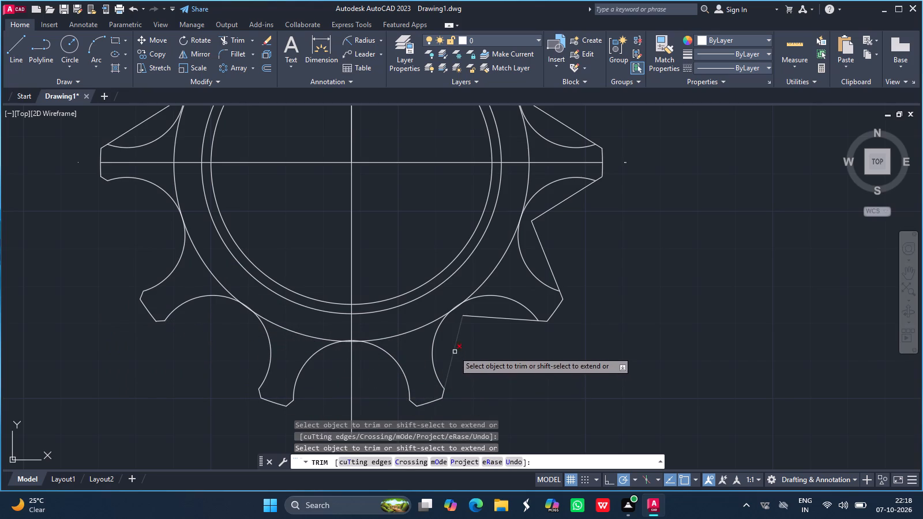
pyautogui.click(453, 349)
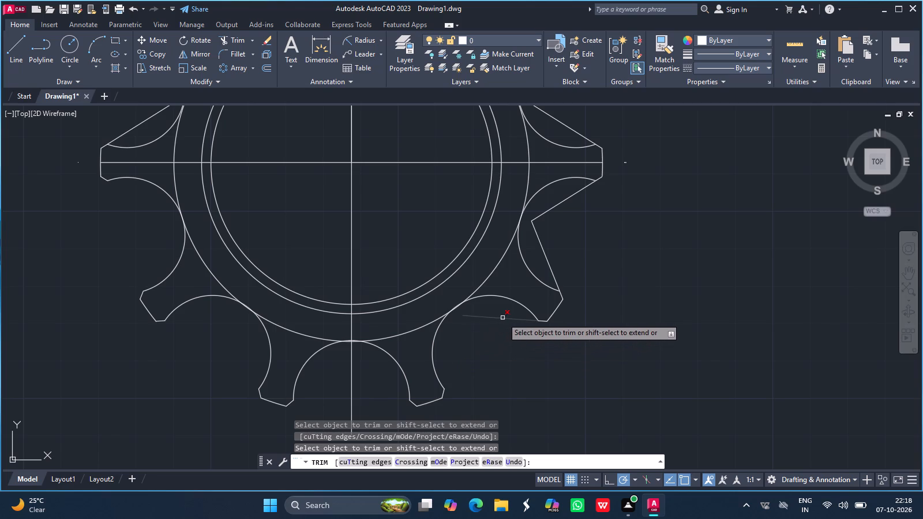
pyautogui.click(502, 318)
pyautogui.click(549, 265)
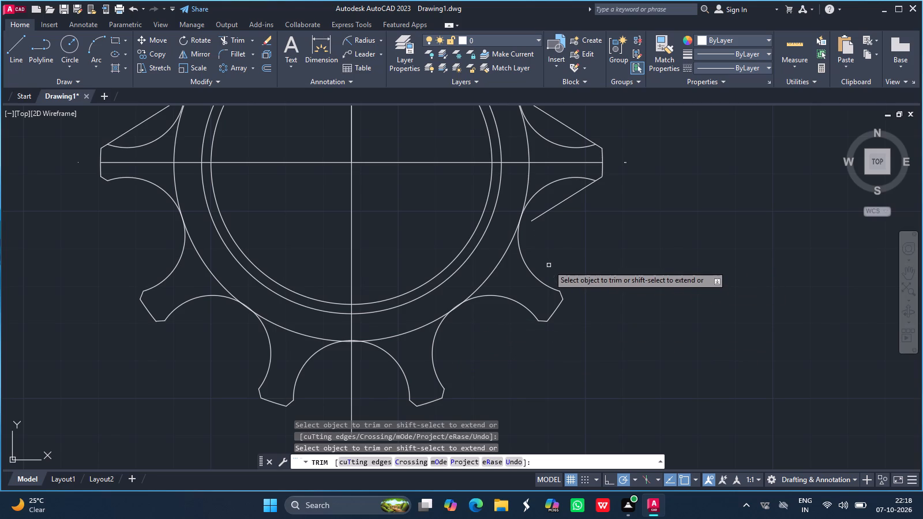
pyautogui.click(560, 202)
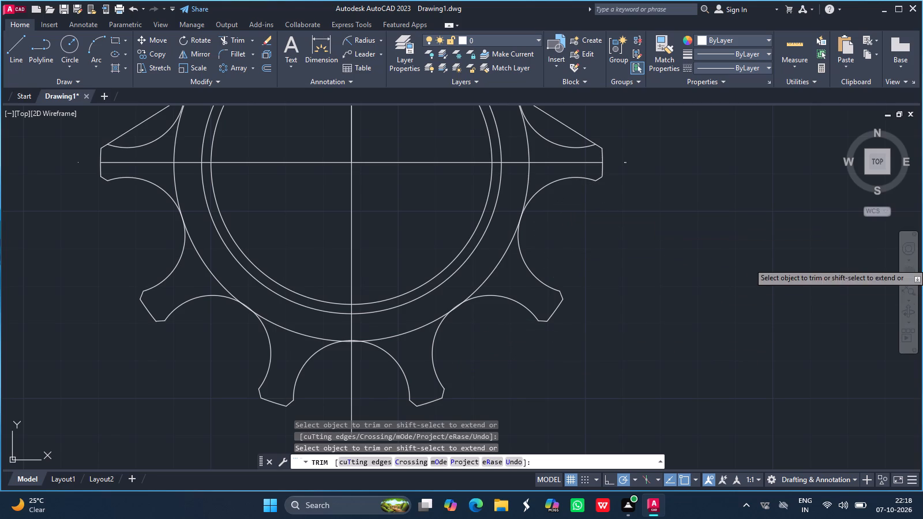
# Trim away the straight flank lines outside the small arcs in the two upper-right tooth gaps.
pyautogui.click(909, 274)
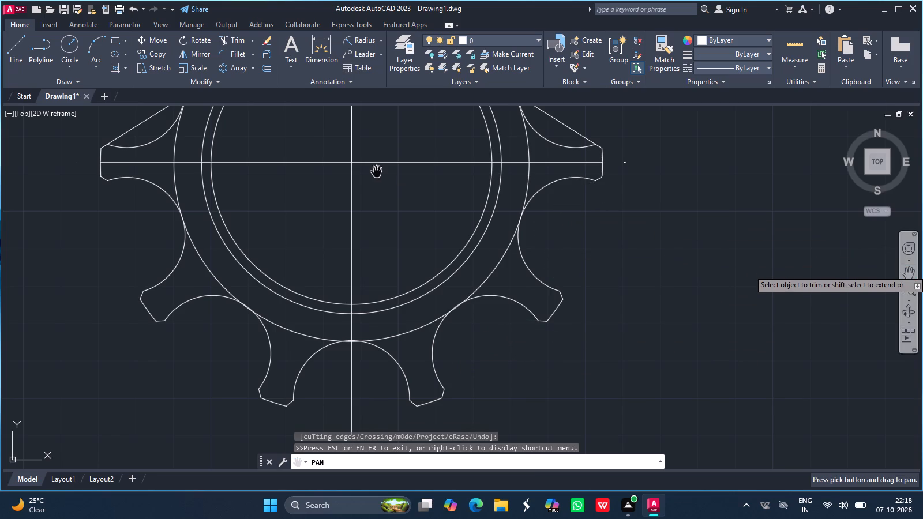
pyautogui.moveTo(375, 172); pyautogui.dragTo(385, 232)
pyautogui.doubleClick(385, 232)
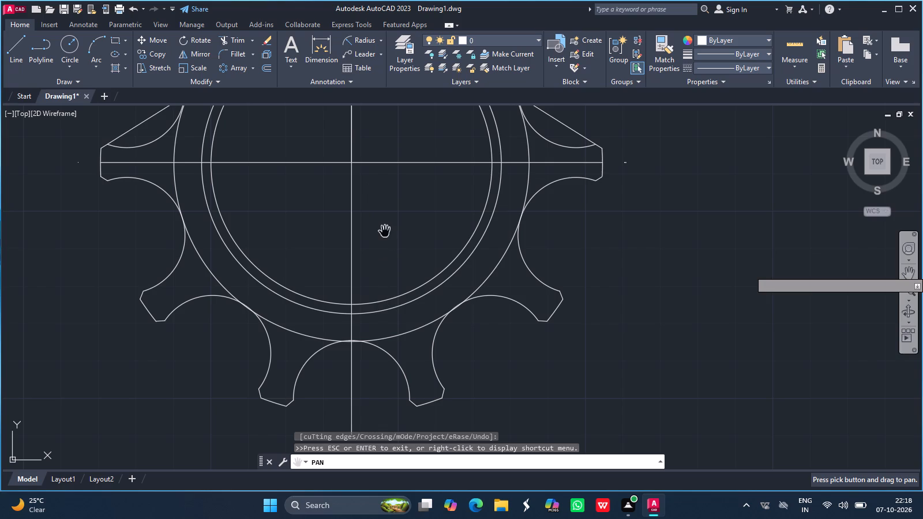
pyautogui.keyDown('ctrl'); pyautogui.scroll(-2, 385, 232); pyautogui.keyUp('ctrl')
pyautogui.moveTo(376, 209); pyautogui.dragTo(368, 260)
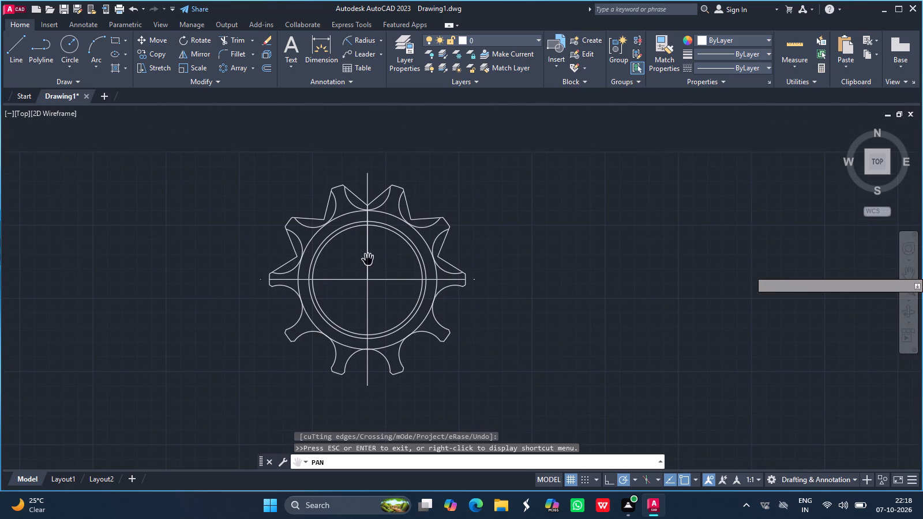
pyautogui.press('Escape')
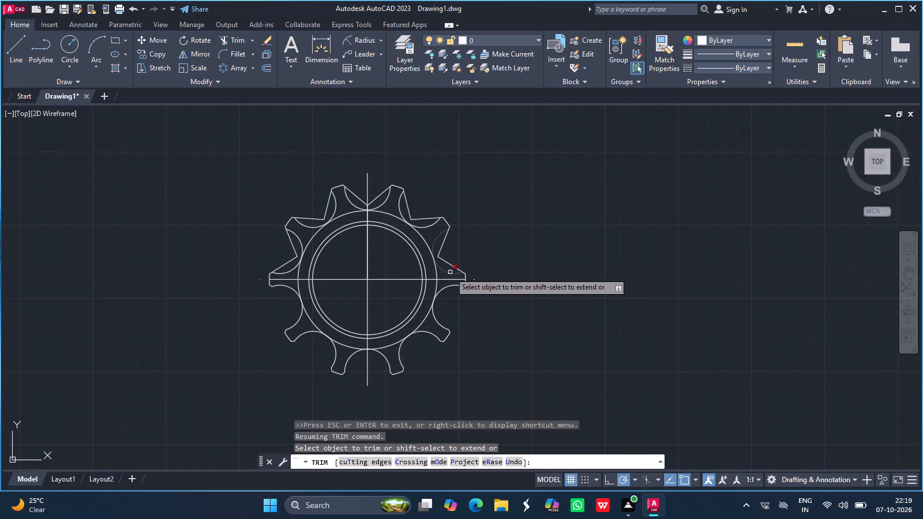
pyautogui.moveTo(451, 264); pyautogui.dragTo(442, 246)
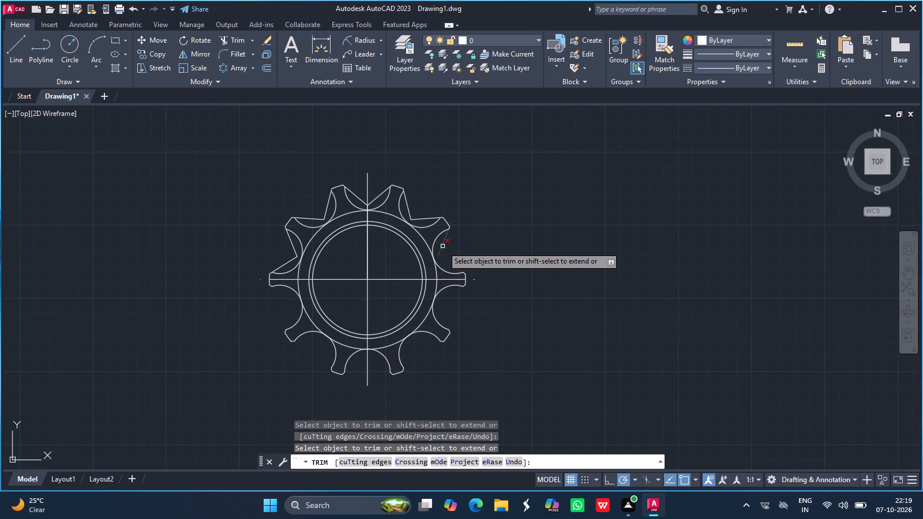
pyautogui.click(442, 246)
pyautogui.moveTo(424, 219); pyautogui.dragTo(410, 210)
pyautogui.click(410, 210)
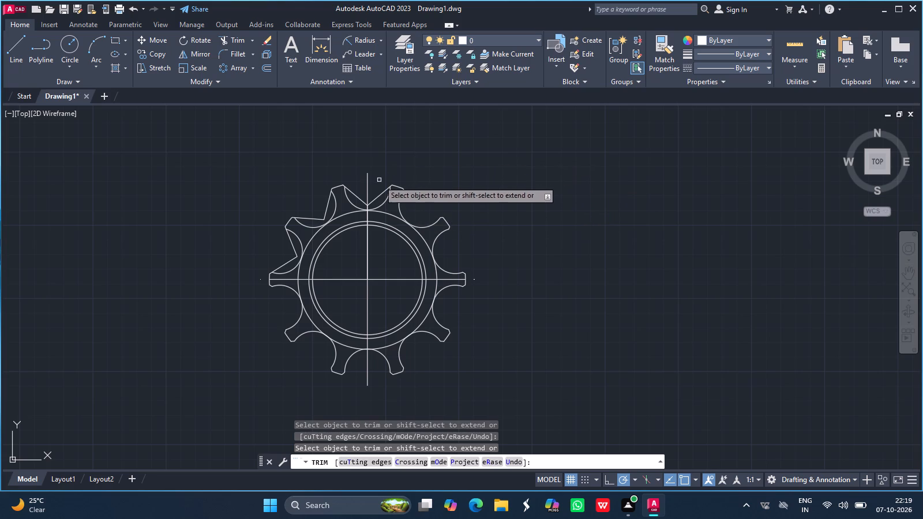
# Trim away the straight flank lines outside the small arcs in the top and two upper-left tooth gaps.
pyautogui.moveTo(382, 193); pyautogui.dragTo(358, 198)
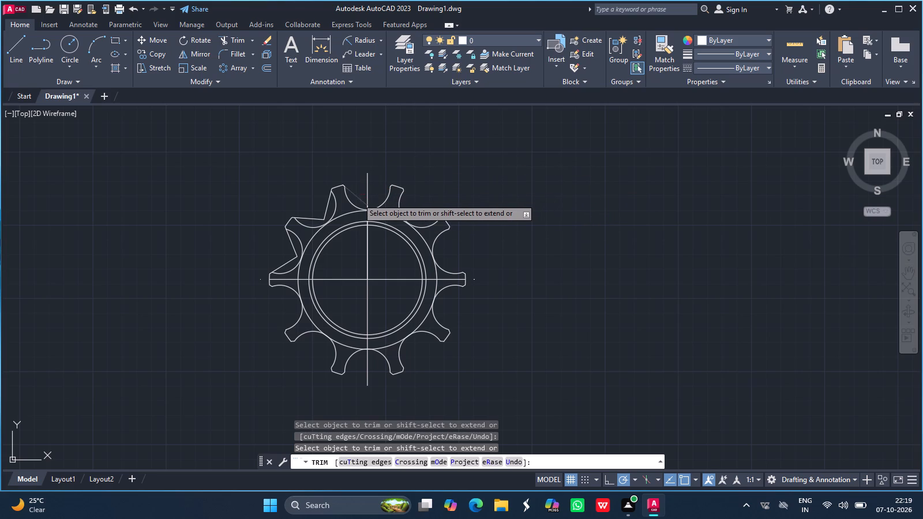
pyautogui.click(358, 198)
pyautogui.moveTo(329, 202); pyautogui.dragTo(317, 218)
pyautogui.moveTo(317, 218); pyautogui.dragTo(291, 240)
pyautogui.moveTo(291, 240); pyautogui.dragTo(287, 263)
pyautogui.click(287, 263)
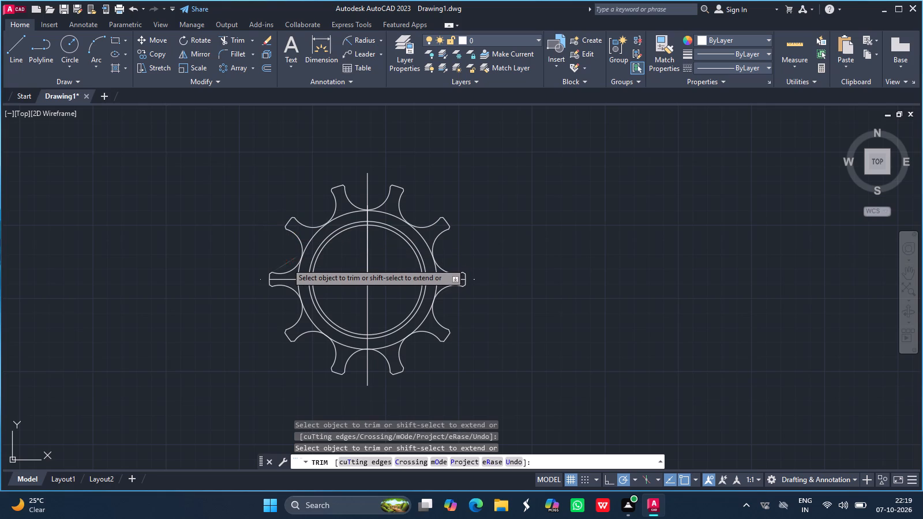
pyautogui.press('Return')
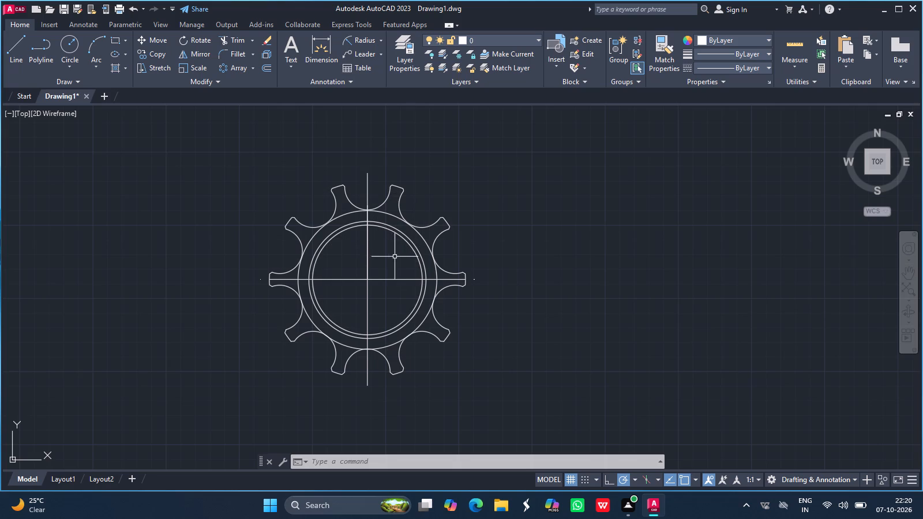
# Draw a line from the midpoint of the upper-right tooth's tip to the sprocket's centre.
pyautogui.click(21, 44)
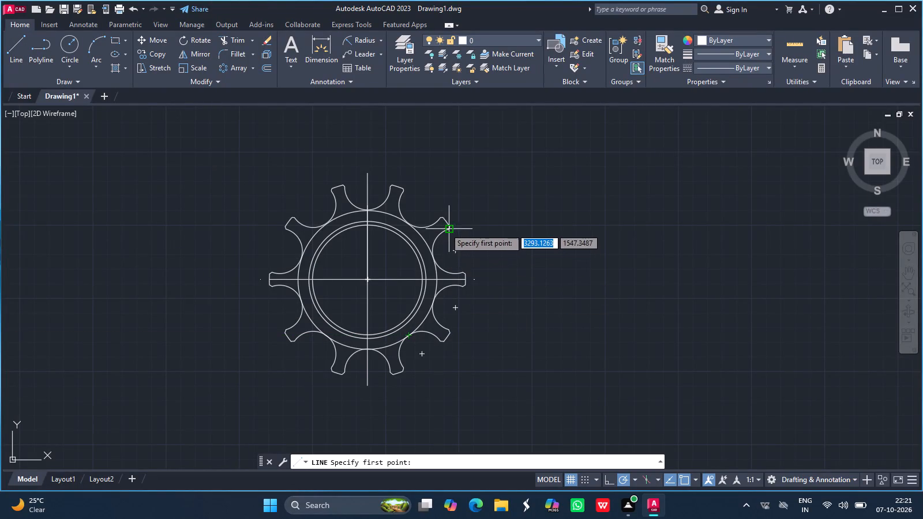
pyautogui.keyDown('ctrl'); pyautogui.scroll(1, 444, 222); pyautogui.keyUp('ctrl')
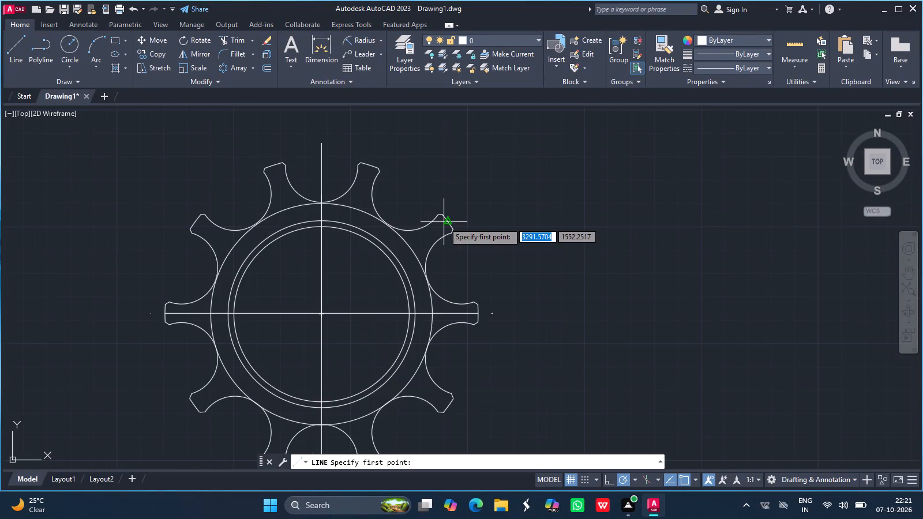
pyautogui.moveTo(448, 223); pyautogui.dragTo(337, 299)
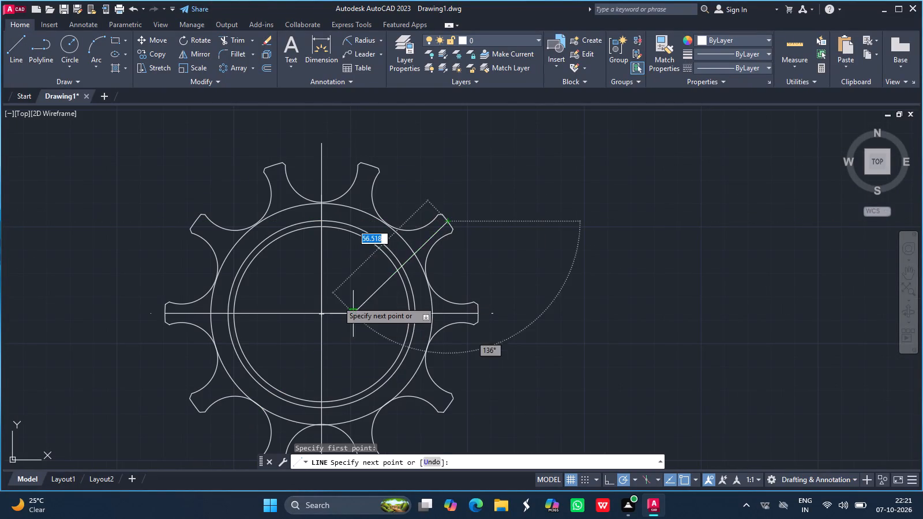
pyautogui.moveTo(337, 299); pyautogui.dragTo(320, 314)
pyautogui.click(320, 314)
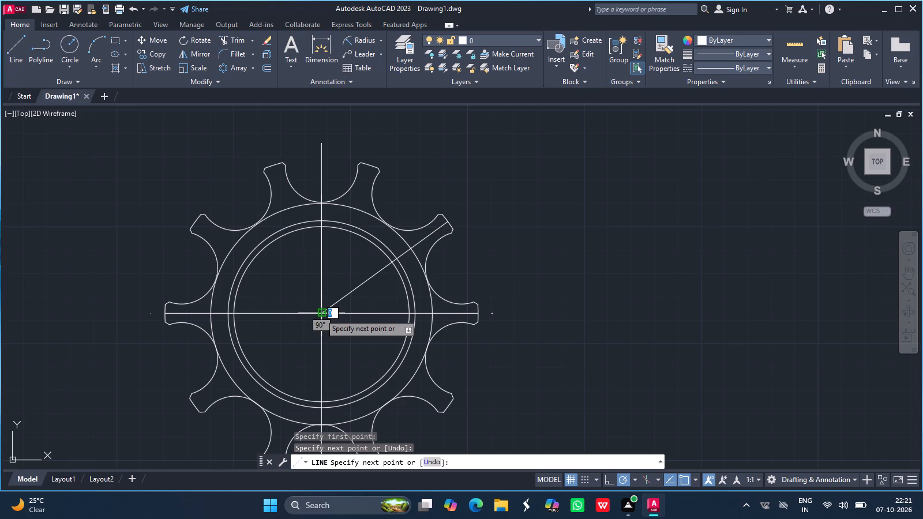
pyautogui.press('Return')
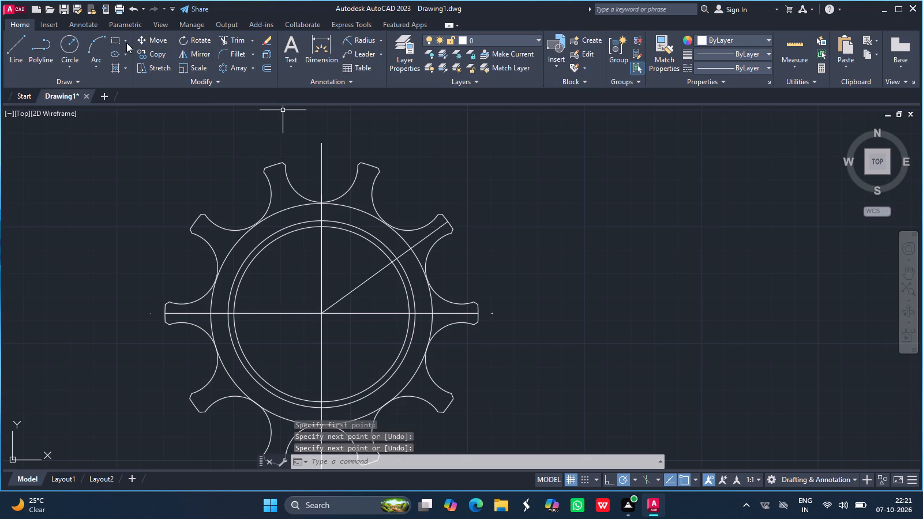
# Draw a circle of radius 4 where the slanted radial line crosses the 47.4 radius circle.
pyautogui.click(67, 44)
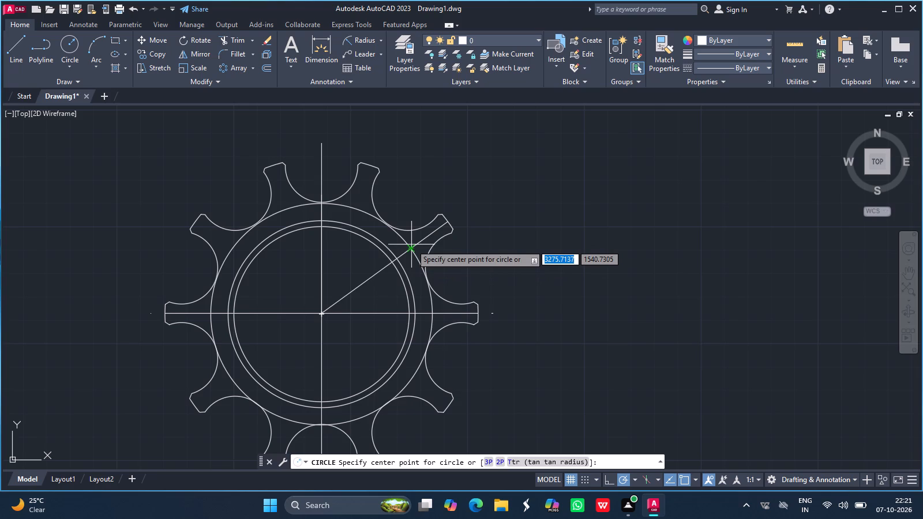
pyautogui.moveTo(411, 246); pyautogui.dragTo(391, 228)
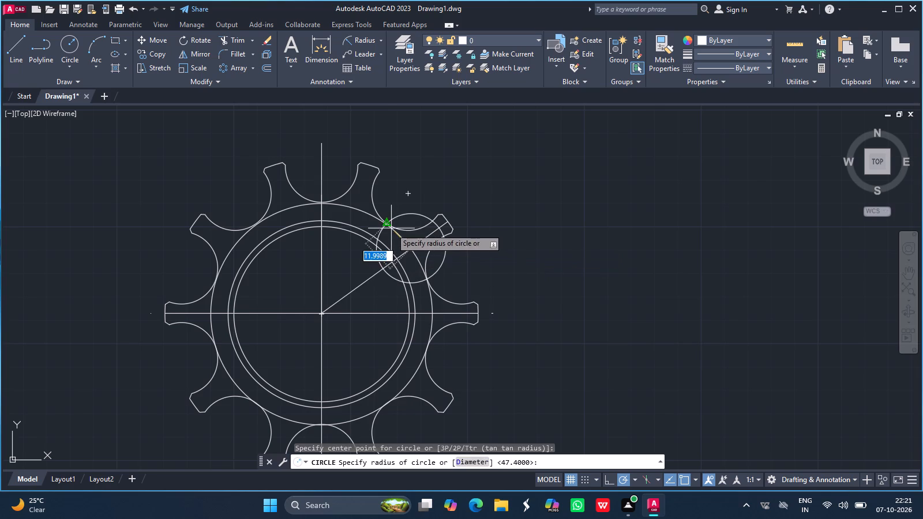
pyautogui.press('4')
pyautogui.press('Return')
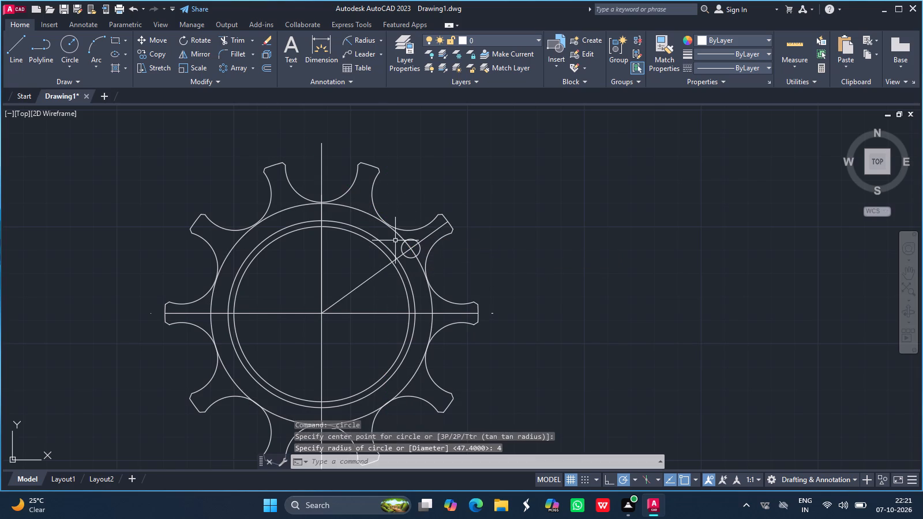
# Polar-array the radius 4 circle around the sprocket's centre with 5 items over 360 degrees.
pyautogui.click(231, 67)
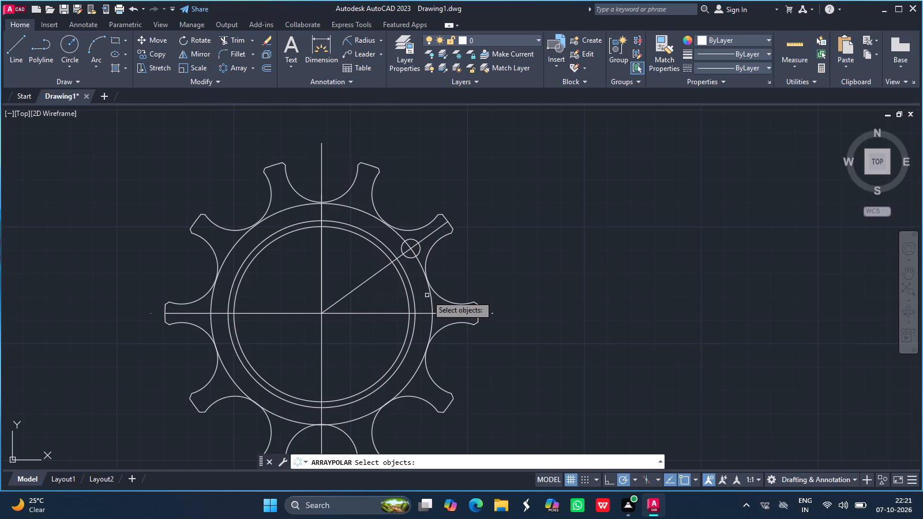
pyautogui.click(413, 242)
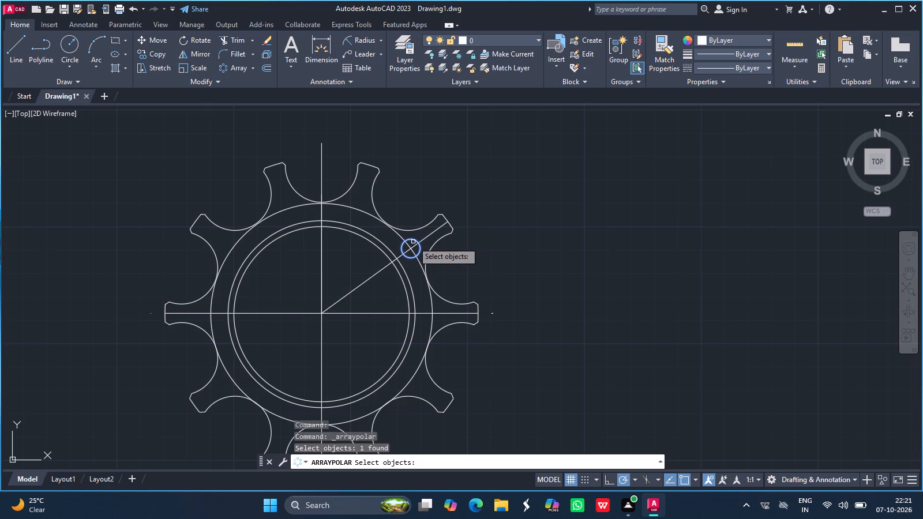
pyautogui.press('Return')
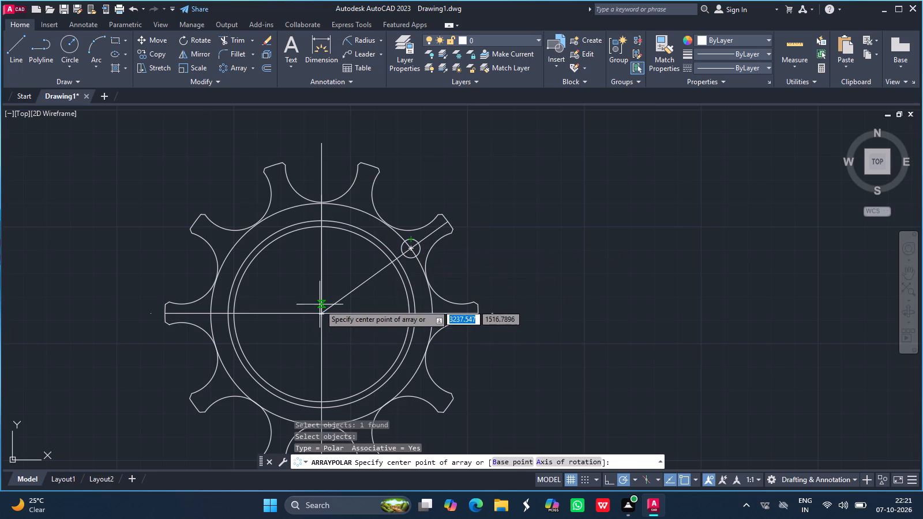
pyautogui.click(322, 313)
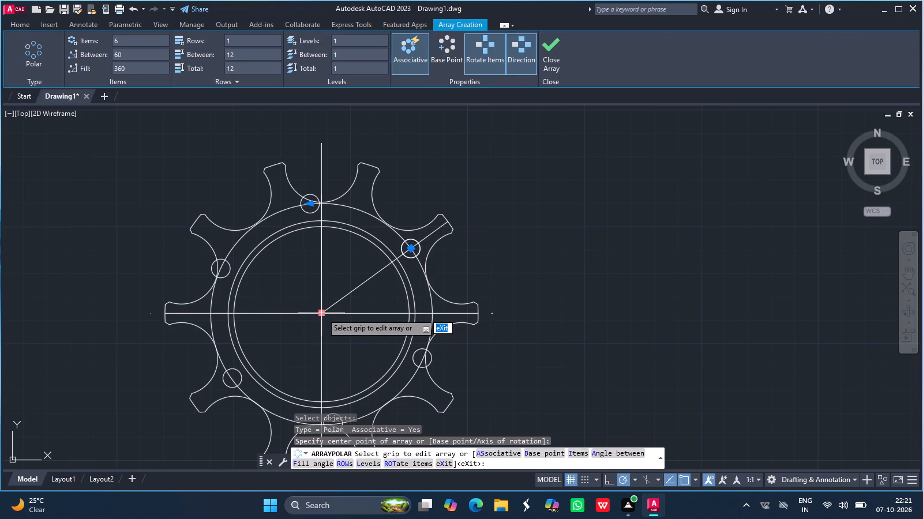
pyautogui.click(128, 35)
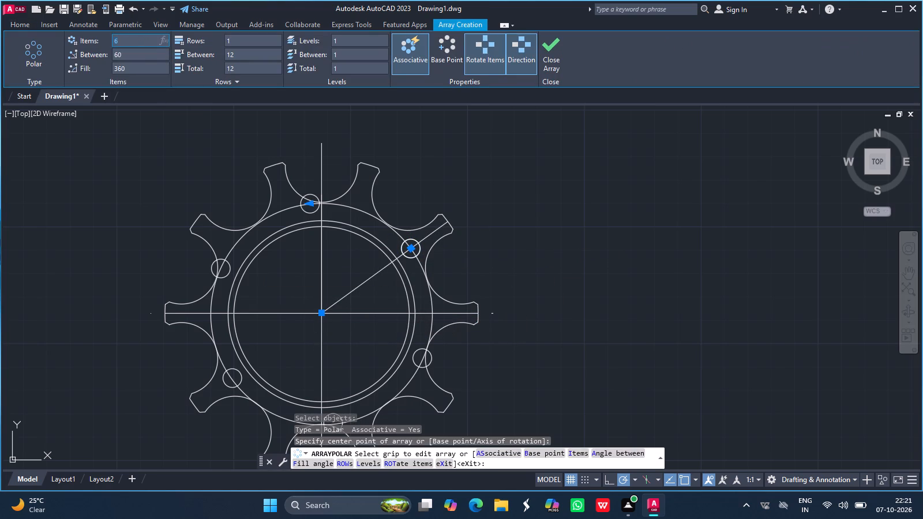
pyautogui.press('BackSpace')
pyautogui.press('5')
pyautogui.press('Return')
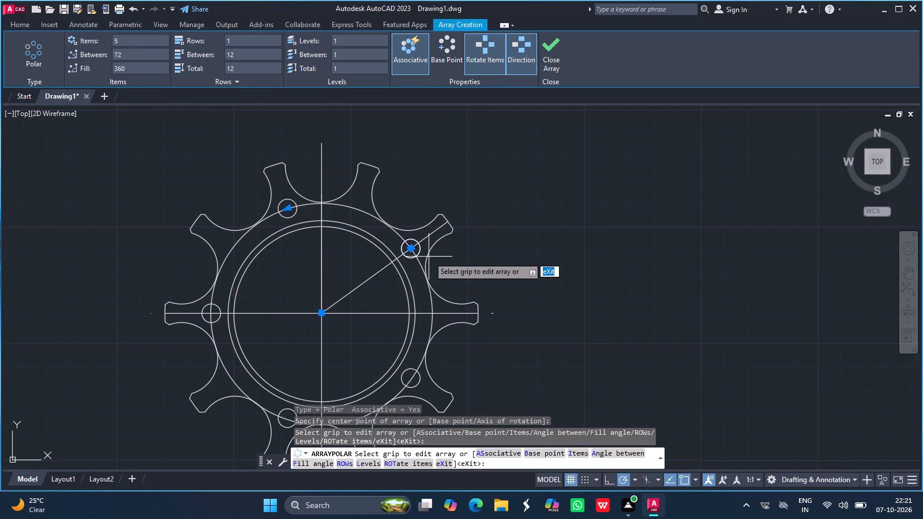
pyautogui.press('Return')
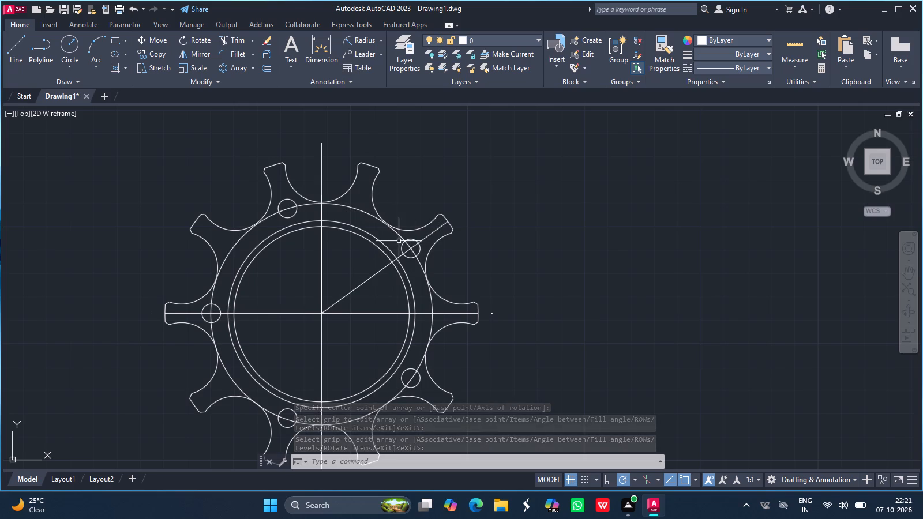
# Explode the polar array of small circles into separate objects.
pyautogui.write('expl')
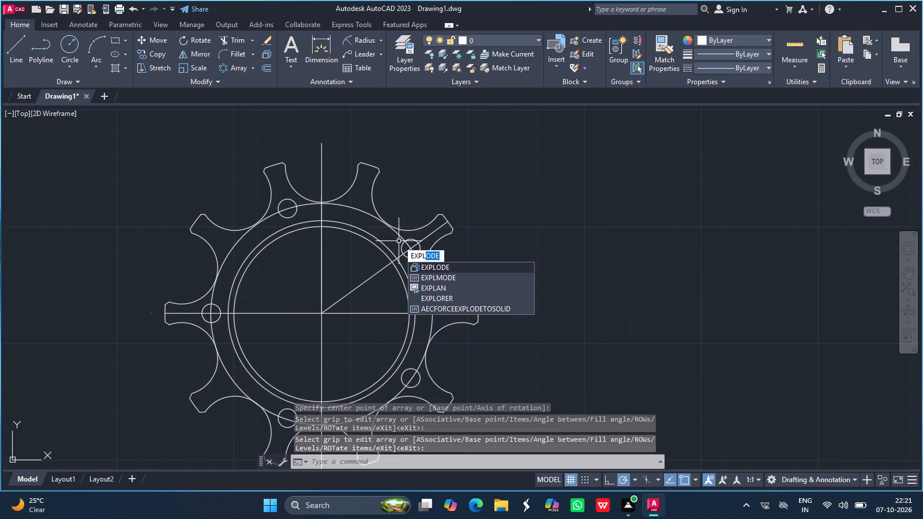
pyautogui.click(434, 266)
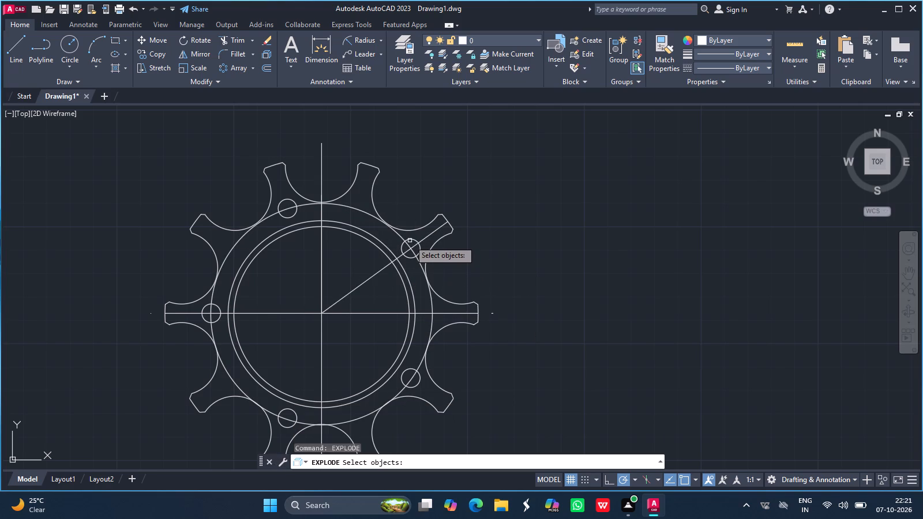
pyautogui.click(410, 240)
pyautogui.press('Return')
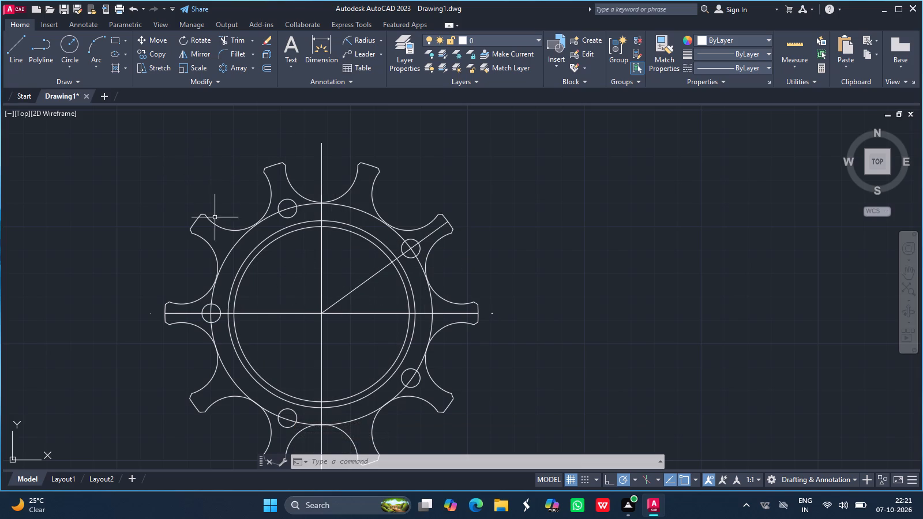
# Draw a circle of radius 63.4 centred on the sprocket's centre.
pyautogui.click(69, 39)
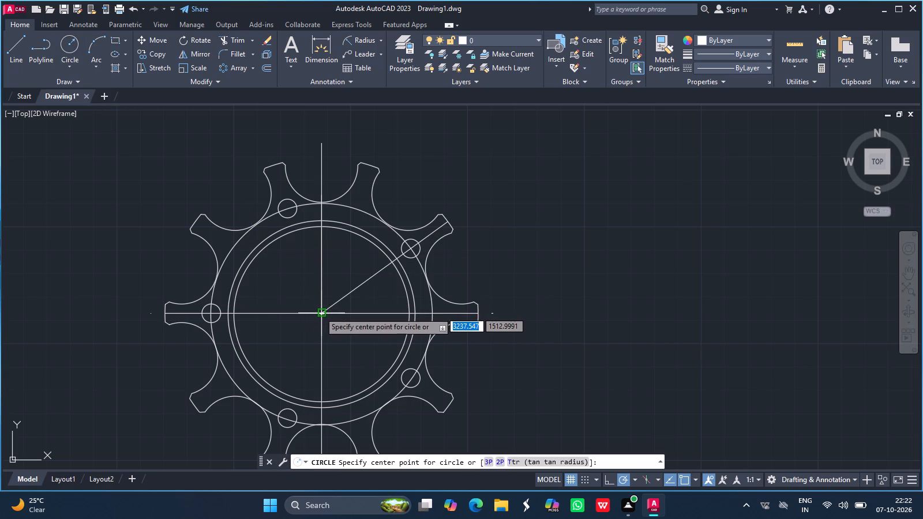
pyautogui.moveTo(320, 312); pyautogui.dragTo(176, 197)
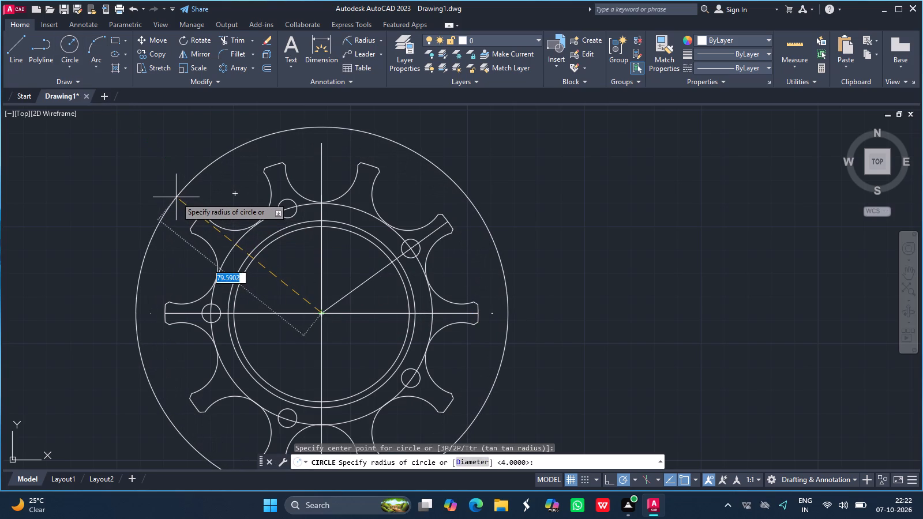
pyautogui.write('63.4')
pyautogui.press('Return')
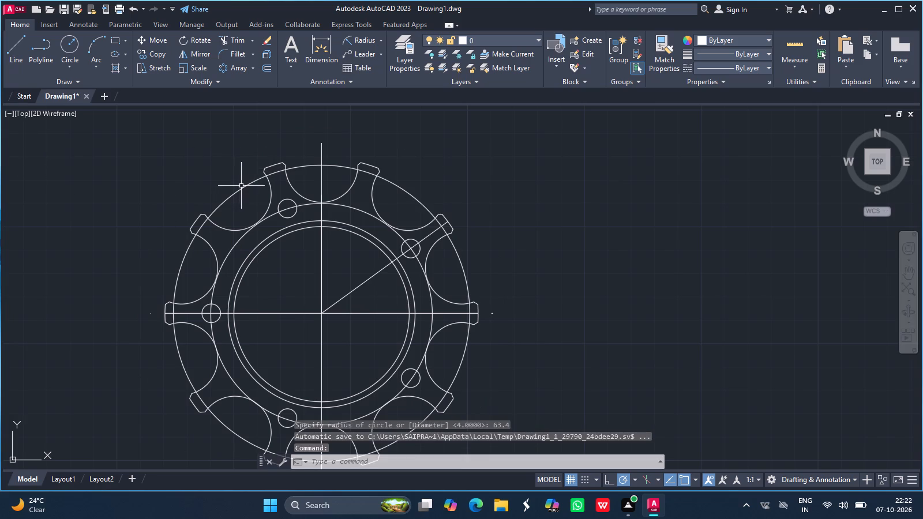
# Load the CENTER linetype into the drawing.
pyautogui.click(719, 67)
pyautogui.click(721, 120)
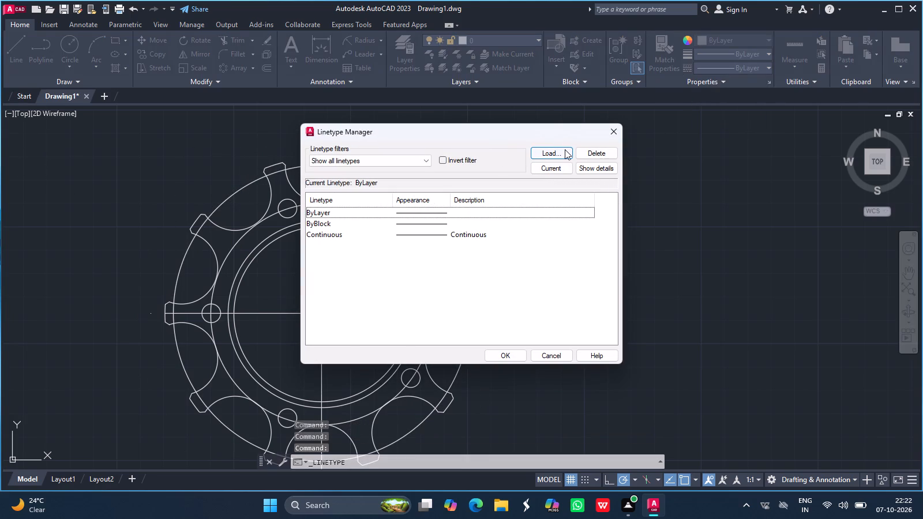
pyautogui.click(565, 149)
pyautogui.scroll(-4, 425, 236)
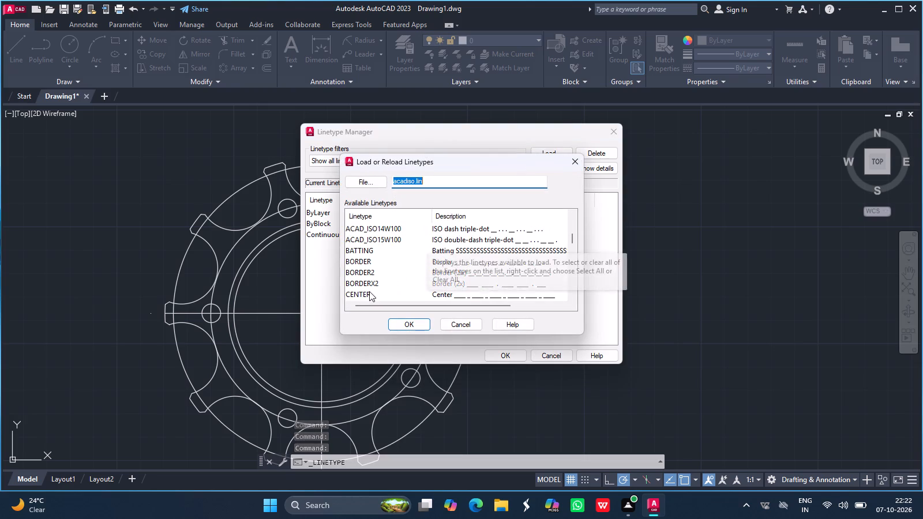
pyautogui.click(369, 291)
pyautogui.click(406, 327)
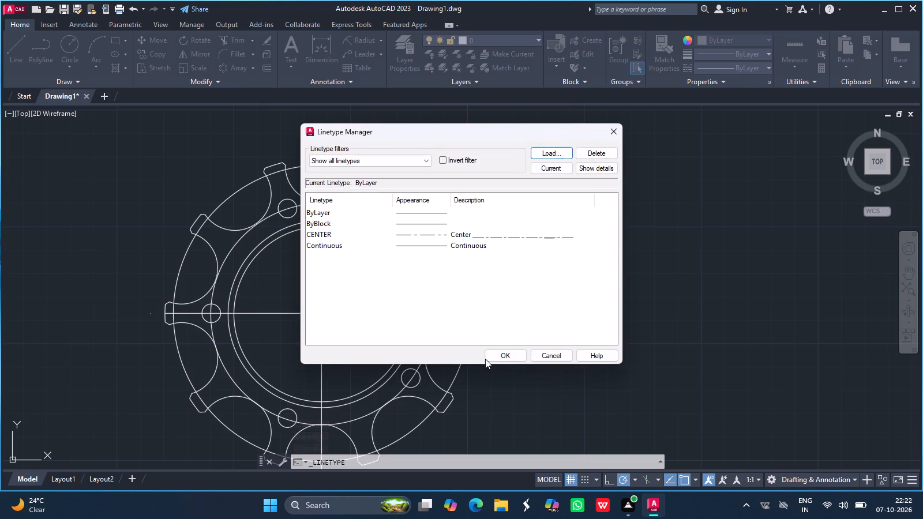
pyautogui.click(501, 356)
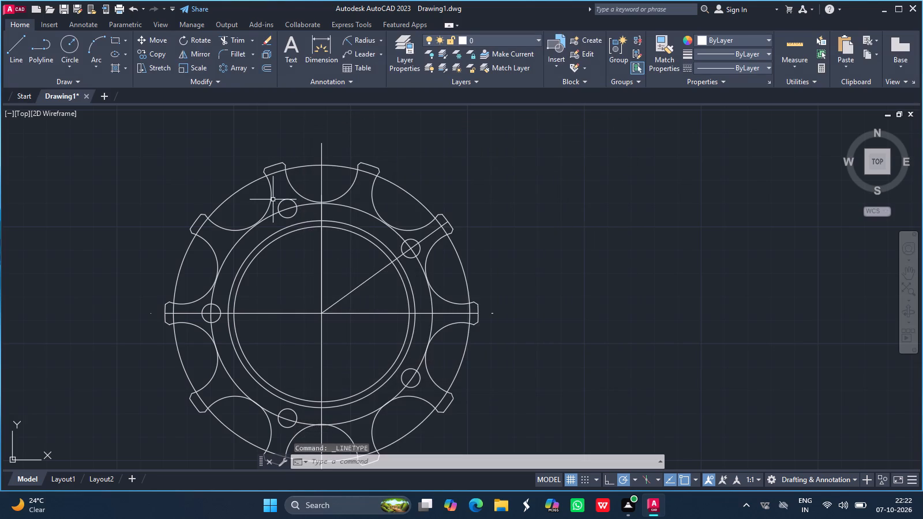
# Assign the CENTER linetype to the radius 63.4 circle and the 47.4 radius circle through the small holes.
pyautogui.click(242, 187)
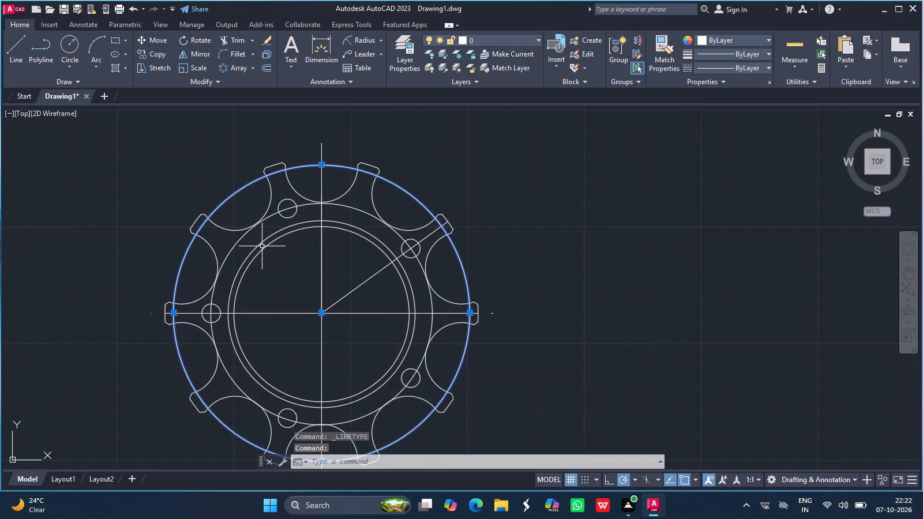
pyautogui.click(268, 217)
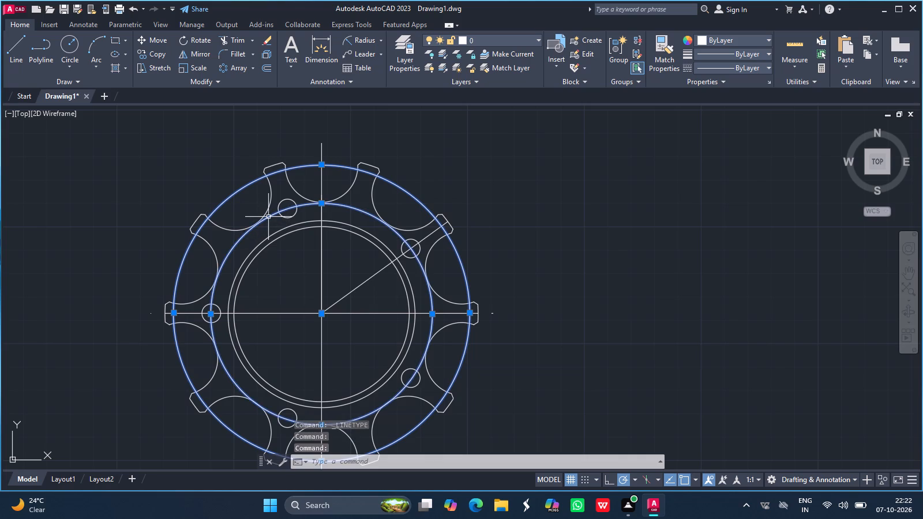
pyautogui.click(718, 63)
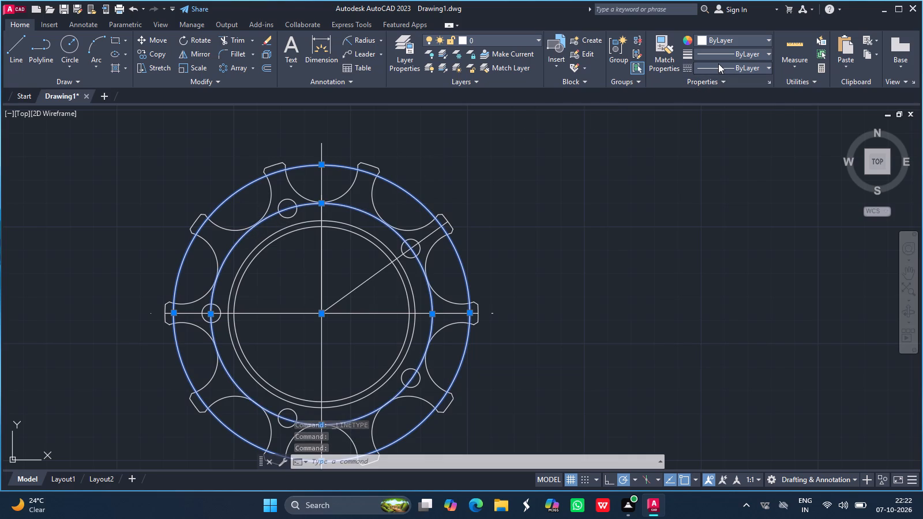
pyautogui.click(727, 105)
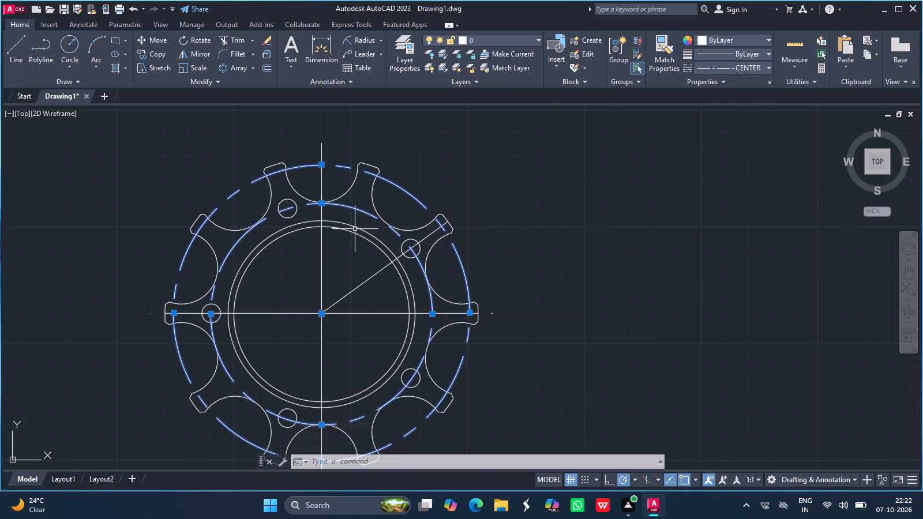
# Set the linetype scale of the two centre-line circles to 0.25.
pyautogui.rightClick(355, 229)
pyautogui.click(388, 469)
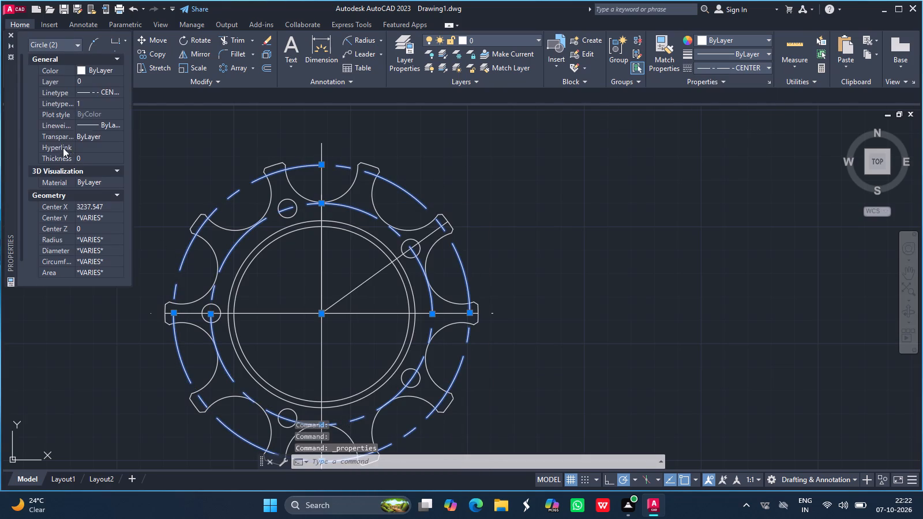
pyautogui.click(86, 104)
pyautogui.press('BackSpace')
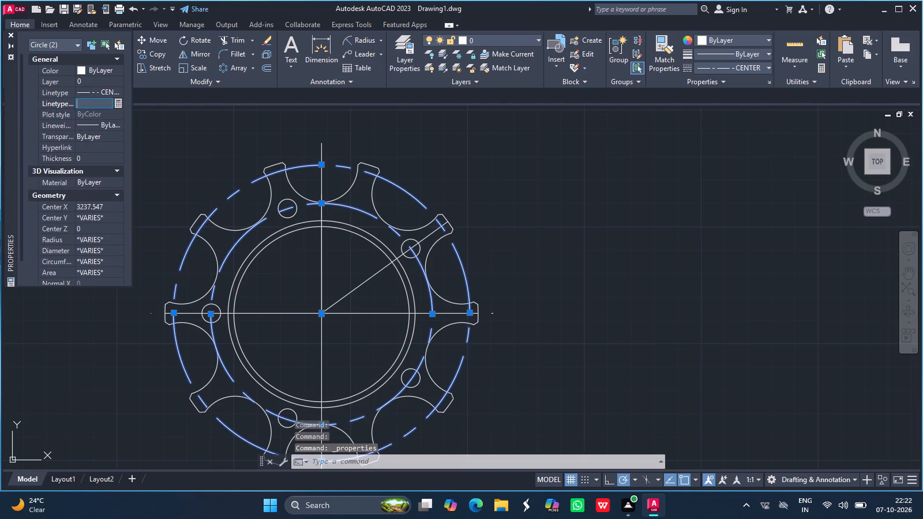
pyautogui.write('0.25')
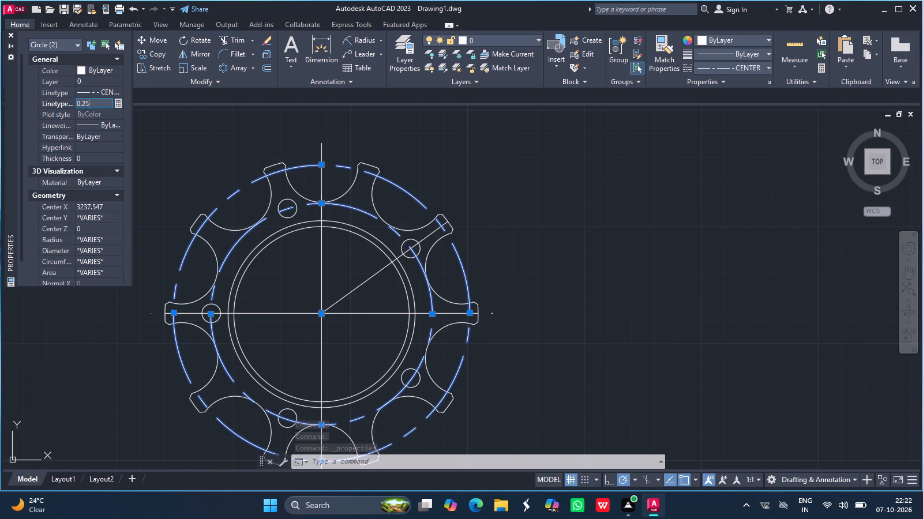
pyautogui.press('Return')
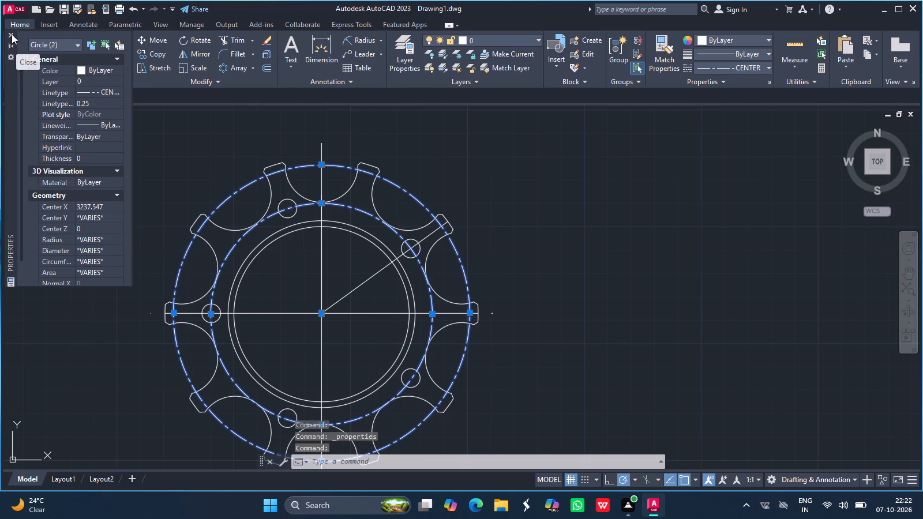
pyautogui.click(12, 34)
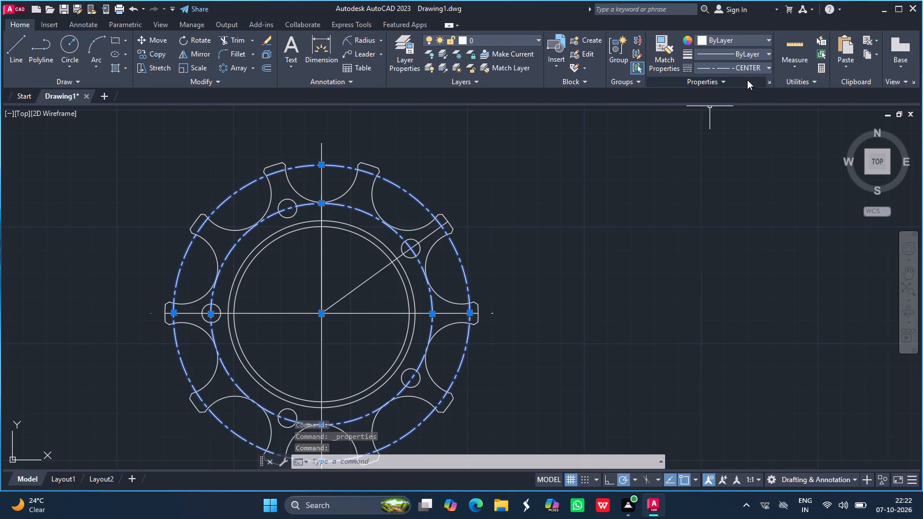
# Set the transparency of the two centre-line circles to 60 and clear the selection.
pyautogui.click(746, 81)
pyautogui.click(751, 110)
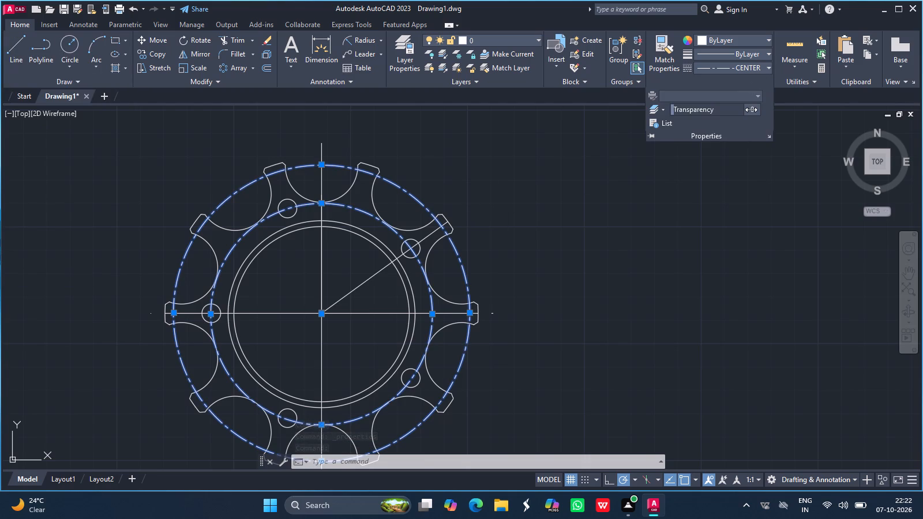
pyautogui.press('BackSpace')
pyautogui.write('60')
pyautogui.press('Return')
pyautogui.click(719, 223)
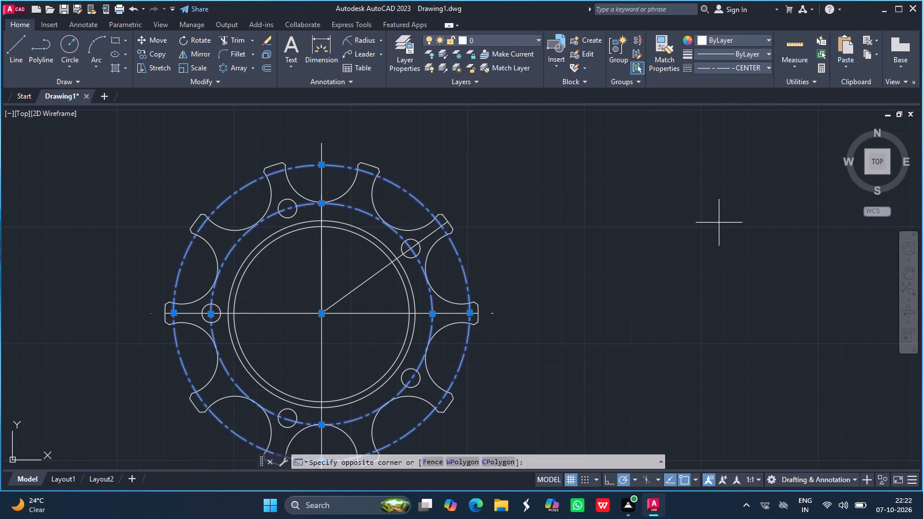
pyautogui.press('Escape')
pyautogui.press('Escape')
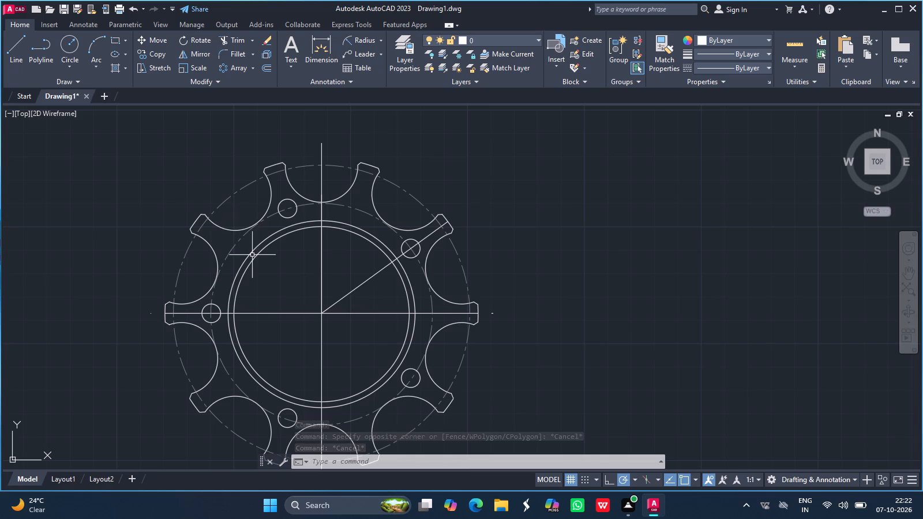
# Add a radius dimension to the large concave arc in the tooth gap just above the slanted radial line.
pyautogui.click(365, 42)
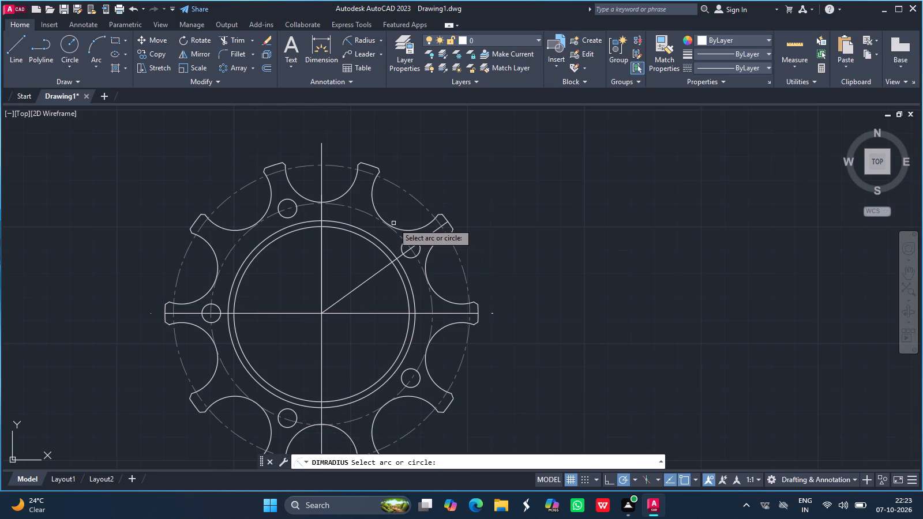
pyautogui.moveTo(400, 228); pyautogui.dragTo(427, 187)
pyautogui.click(427, 187)
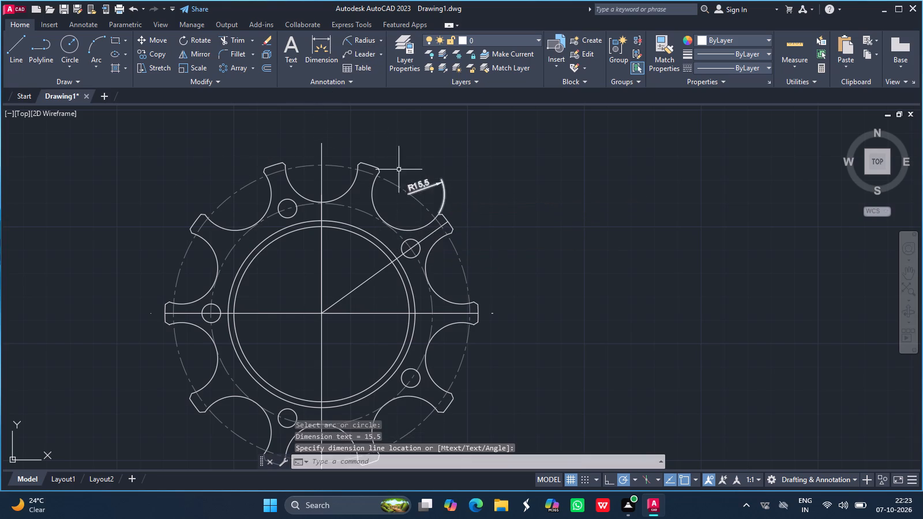
# Add a radius dimension to the tip arc of the upper-left tooth, placed outside the sprocket's upper-left side.
pyautogui.click(362, 40)
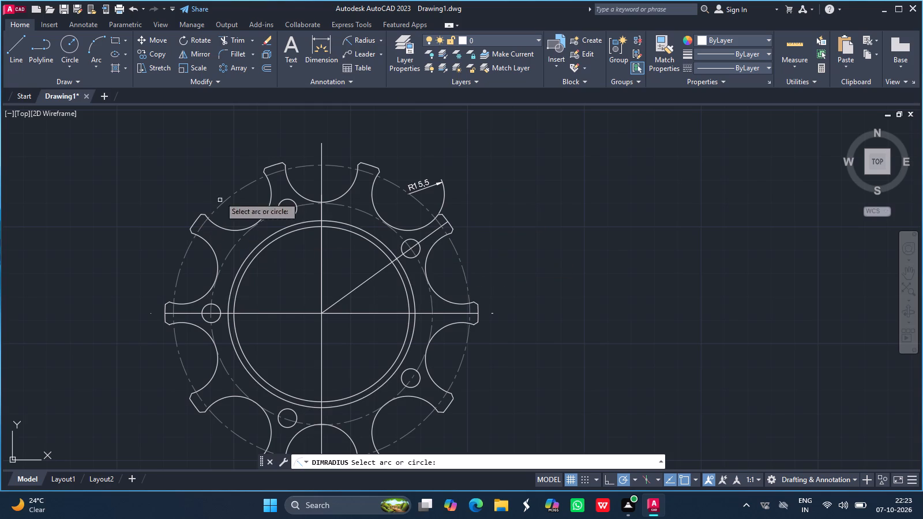
pyautogui.moveTo(271, 167); pyautogui.dragTo(220, 170)
pyautogui.click(220, 170)
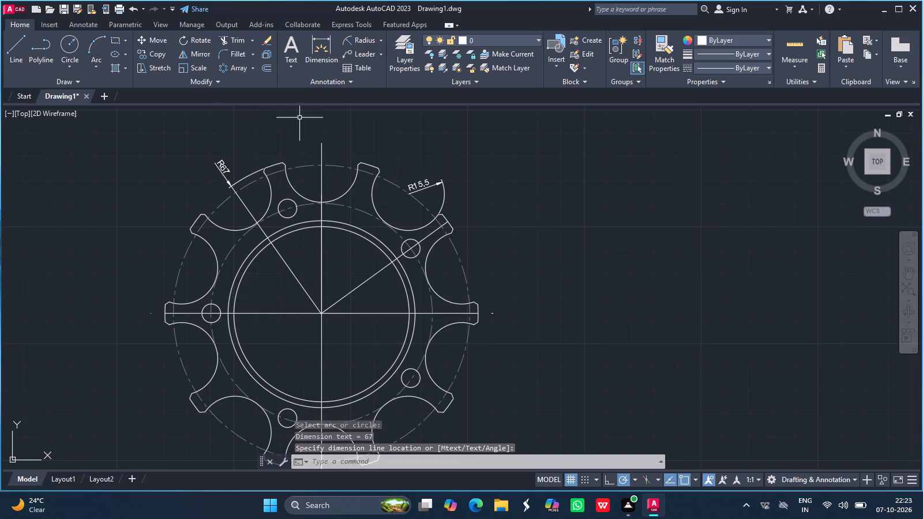
# Add a radius dimension to the outer centre-line circle, placed outside the sprocket's lower-right side.
pyautogui.click(365, 38)
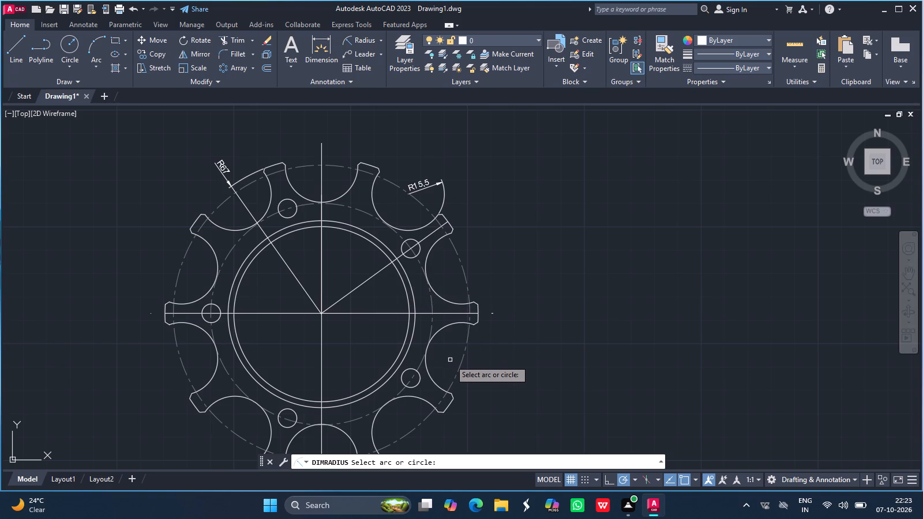
pyautogui.moveTo(463, 362); pyautogui.dragTo(477, 374)
pyautogui.click(477, 374)
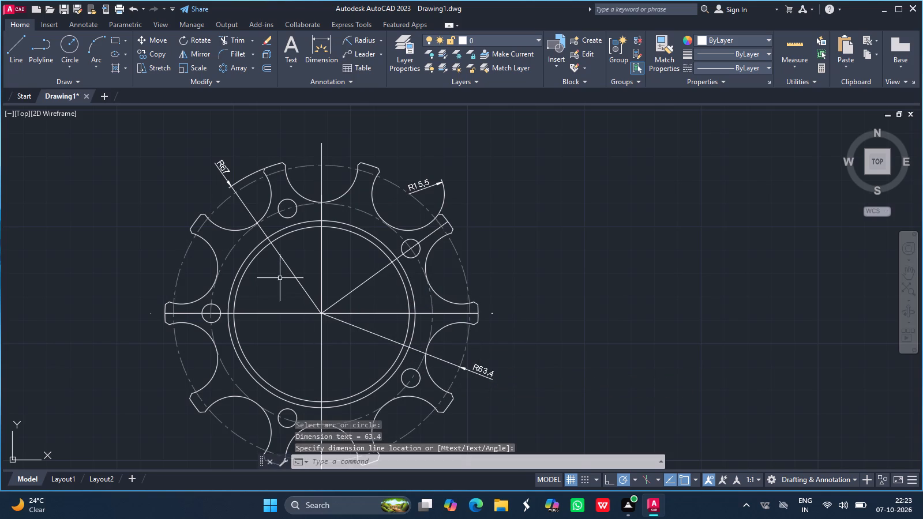
# Add a vertical linear dimension from the sprocket centre to the centre of the top tooth-gap arc, placed outside the sprocket's left side.
pyautogui.click(380, 36)
pyautogui.click(367, 62)
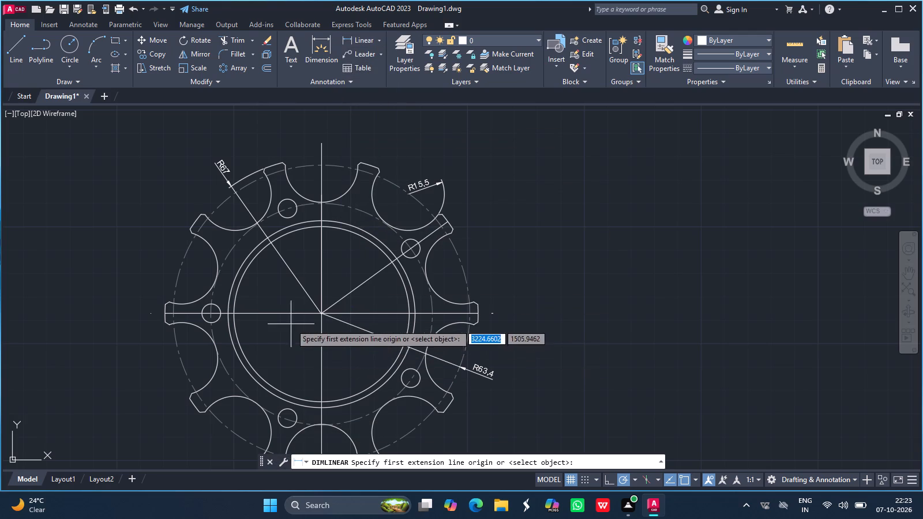
pyautogui.click(320, 311)
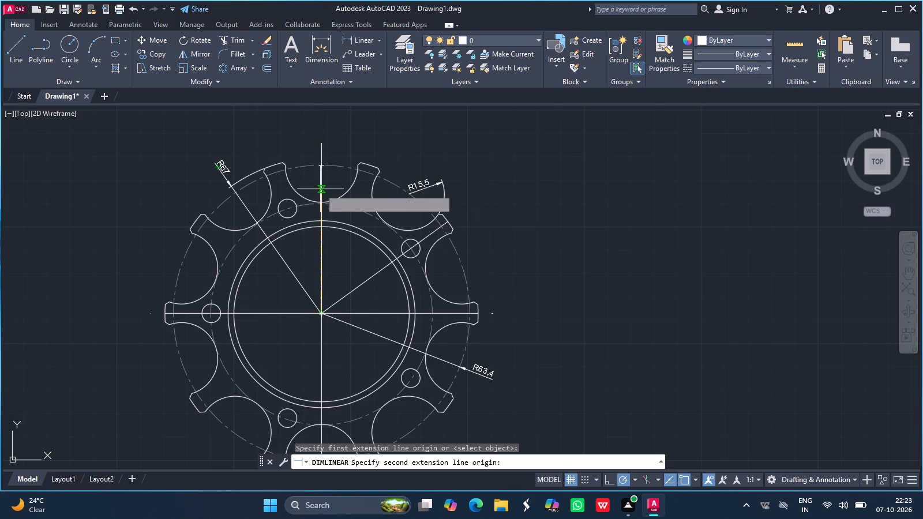
pyautogui.moveTo(322, 193); pyautogui.dragTo(153, 210)
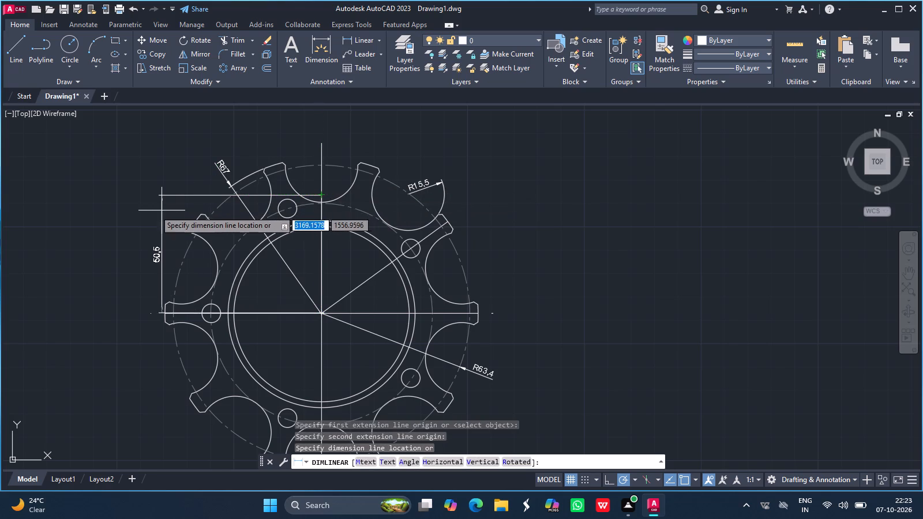
pyautogui.moveTo(153, 210); pyautogui.dragTo(140, 210)
pyautogui.click(140, 210)
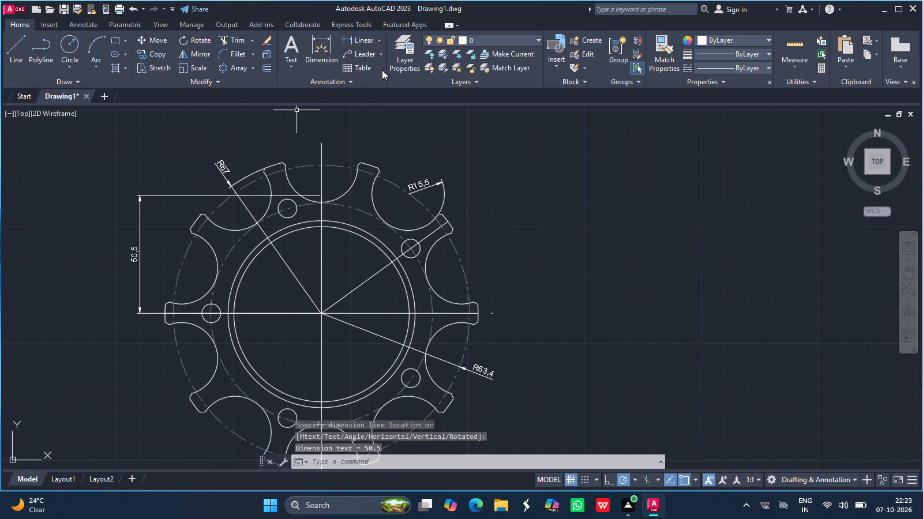
# Add diameter dimensions to the two concentric circles around the sprocket centre, with both texts placed inside the circles.
pyautogui.click(380, 40)
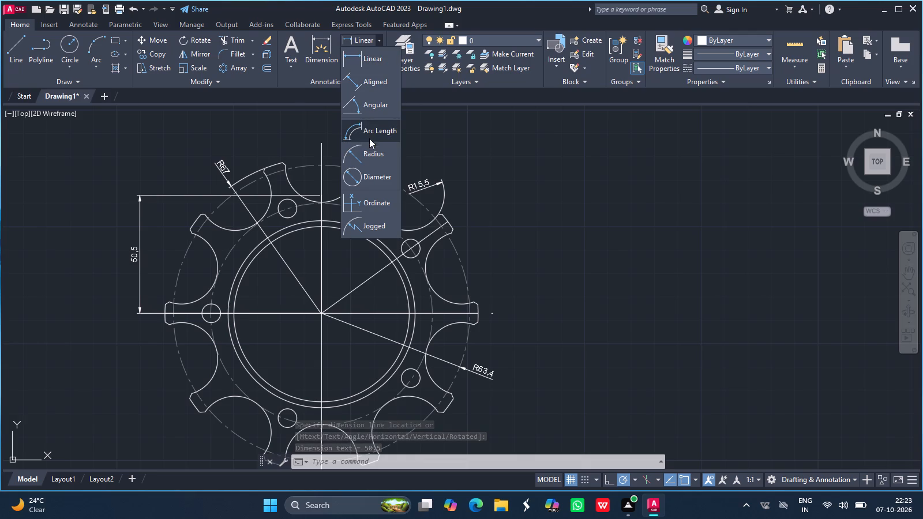
pyautogui.click(366, 176)
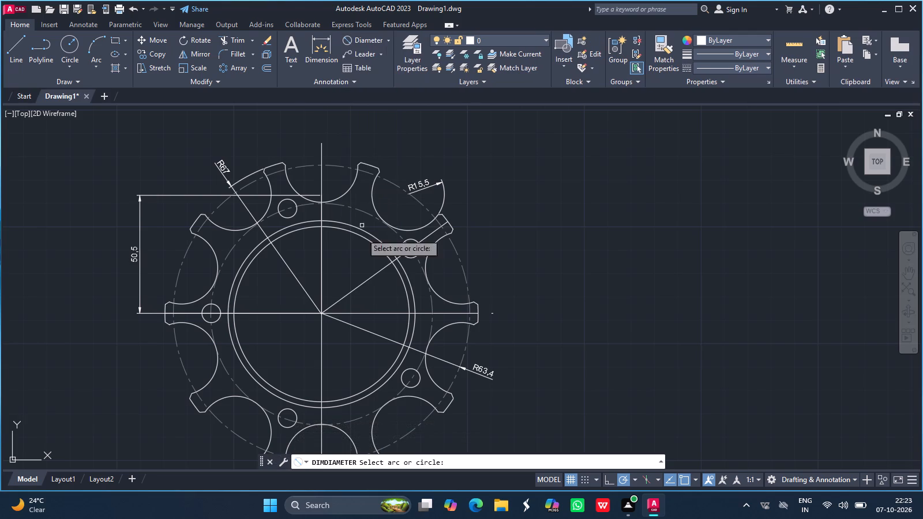
pyautogui.moveTo(252, 250); pyautogui.dragTo(256, 266)
pyautogui.click(256, 266)
pyautogui.click(363, 41)
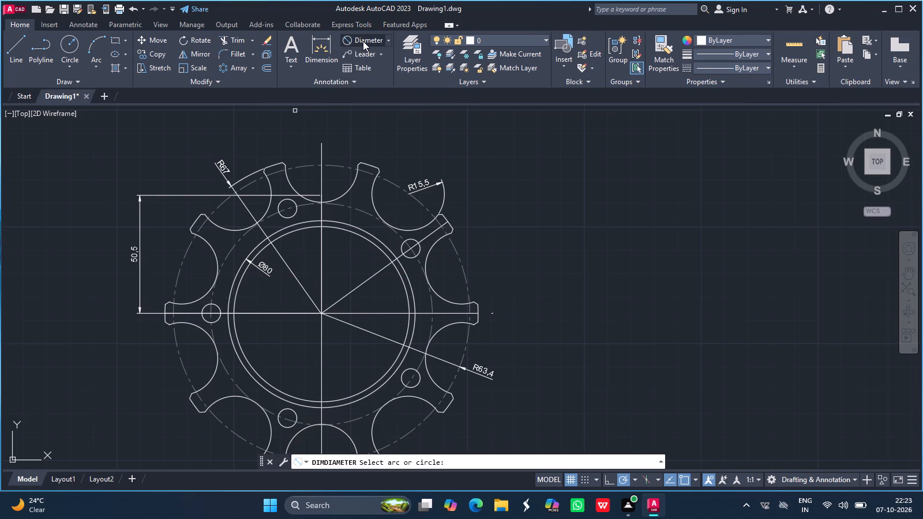
pyautogui.moveTo(309, 226); pyautogui.dragTo(307, 237)
pyautogui.click(307, 237)
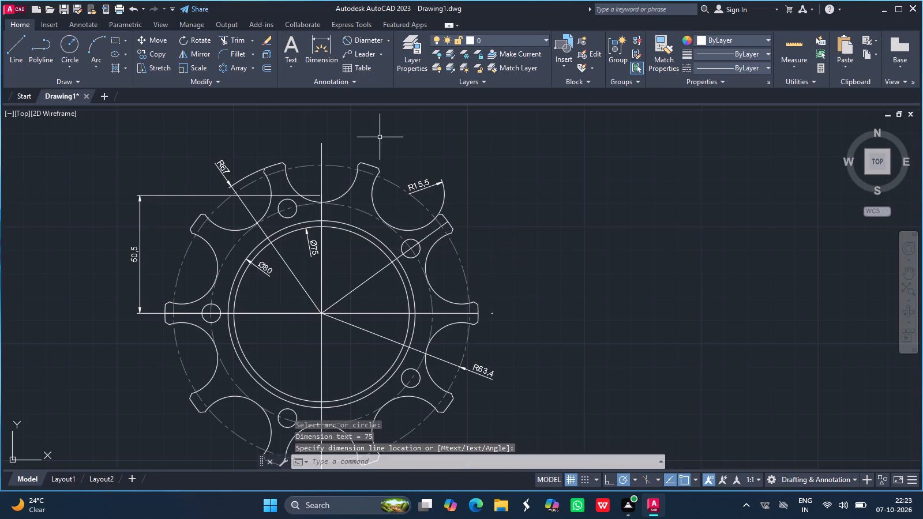
# Add a diameter dimension to the small hole on the slanted radial line at the sprocket's upper right.
pyautogui.click(363, 40)
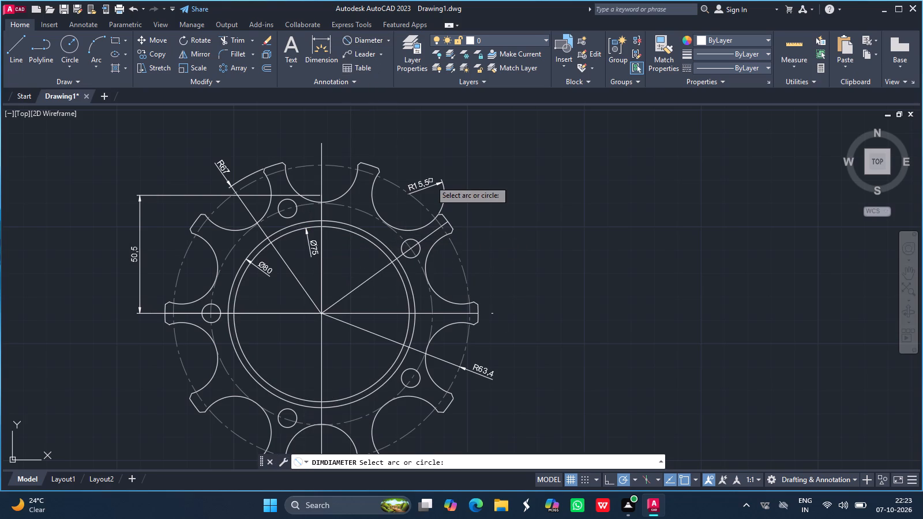
pyautogui.moveTo(419, 252); pyautogui.dragTo(412, 263)
pyautogui.click(412, 263)
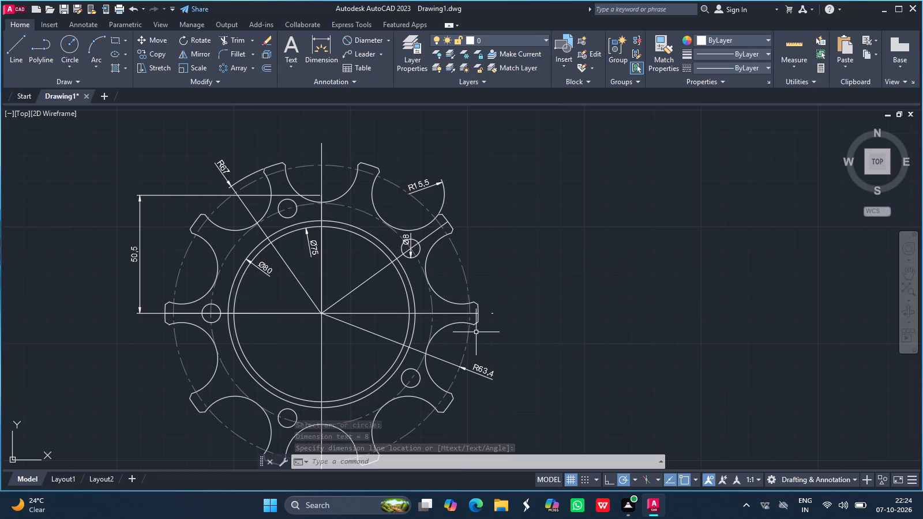
# Add an angular dimension between the vertical centre line and the short edge of the tooth just right of it, placed above the sprocket.
pyautogui.keyDown('ctrl'); pyautogui.scroll(-1, 478, 330); pyautogui.keyUp('ctrl')
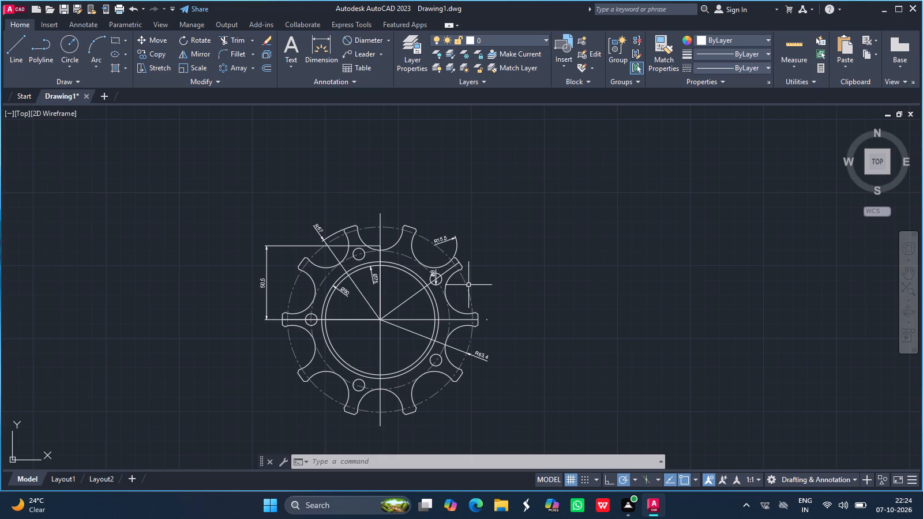
pyautogui.keyDown('ctrl'); pyautogui.scroll(1, 428, 230); pyautogui.keyUp('ctrl')
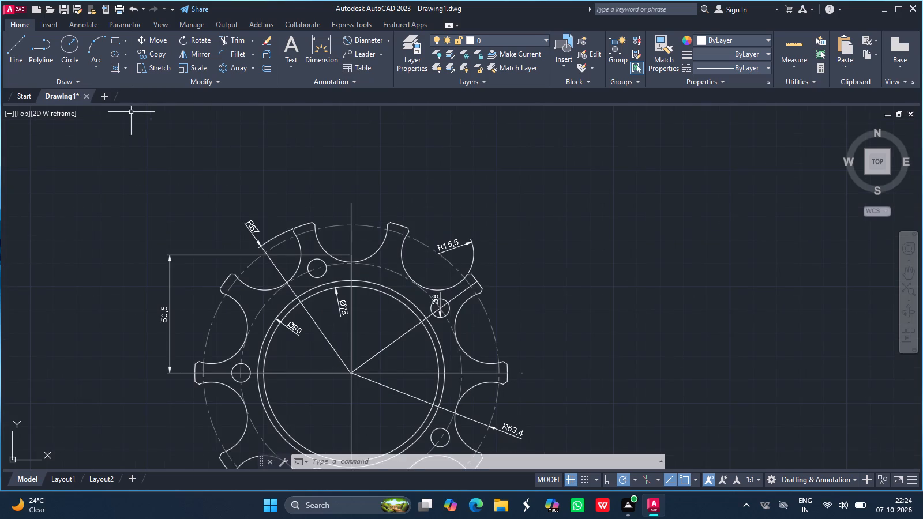
pyautogui.click(388, 42)
pyautogui.click(377, 106)
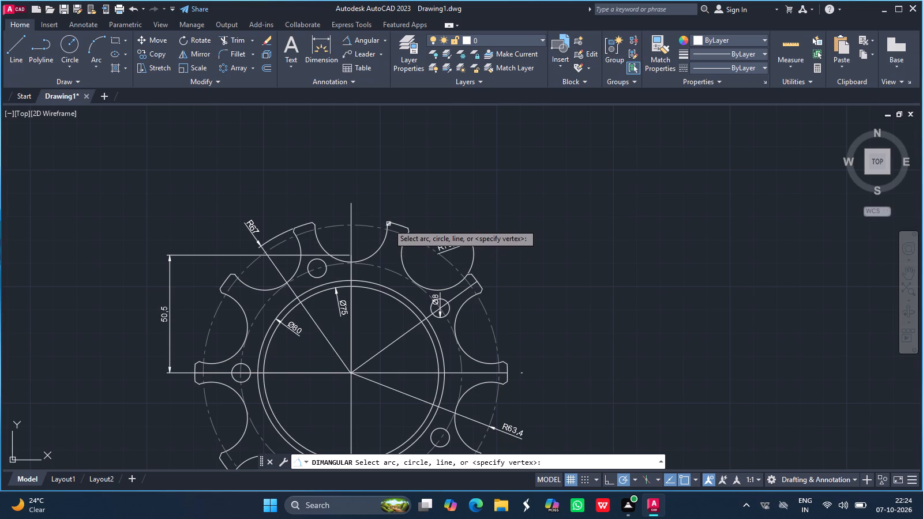
pyautogui.moveTo(388, 224); pyautogui.dragTo(352, 211)
pyautogui.click(352, 211)
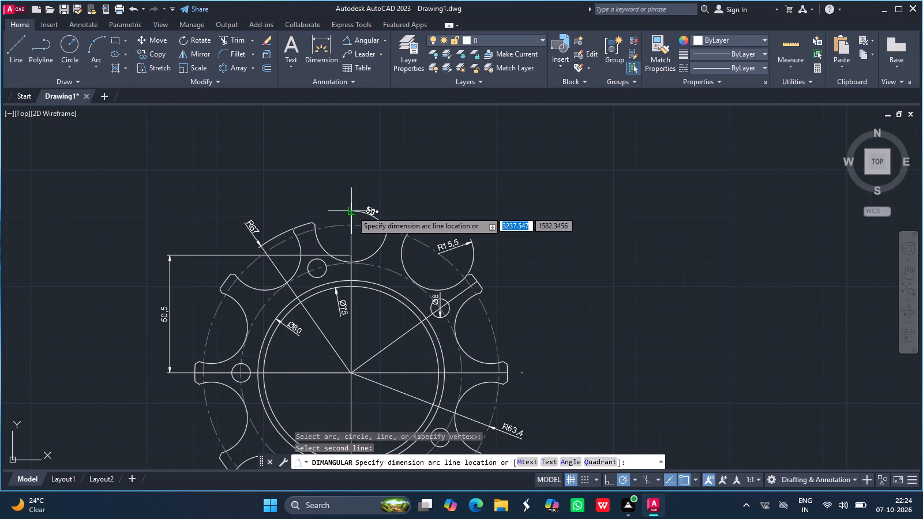
pyautogui.click(369, 182)
# Add a matching angular dimension between the vertical centre line and the short edge of the tooth just left of it, above the sprocket.
pyautogui.click(365, 42)
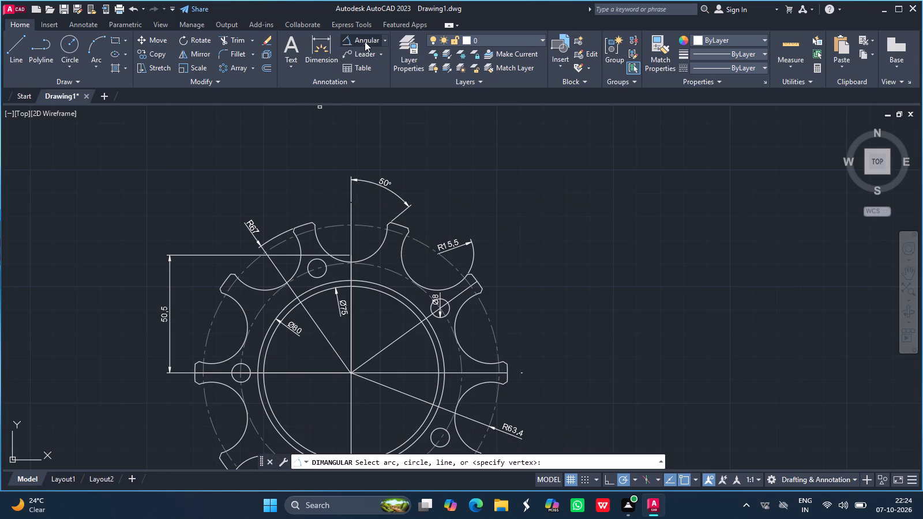
pyautogui.click(314, 223)
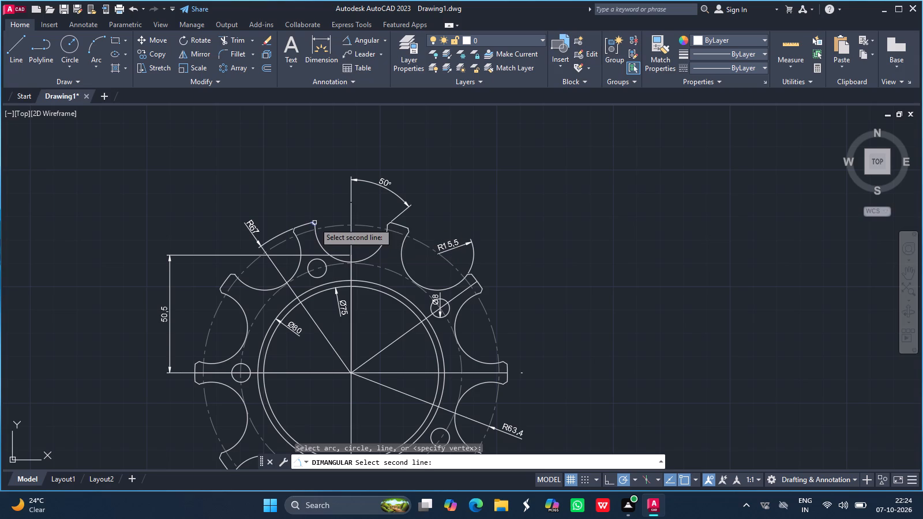
pyautogui.moveTo(352, 212); pyautogui.dragTo(332, 201)
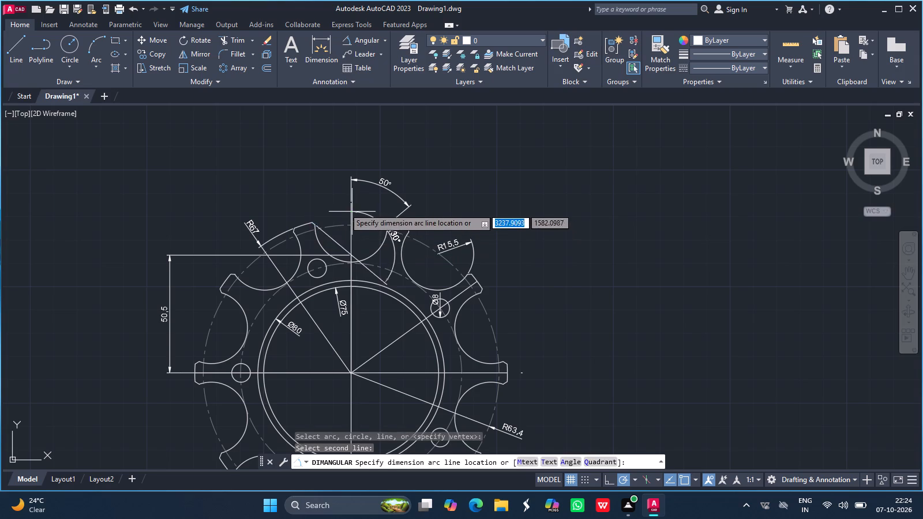
pyautogui.moveTo(332, 201); pyautogui.dragTo(313, 189)
pyautogui.click(313, 189)
# Examine the whole dimensioned sprocket.
pyautogui.keyDown('ctrl'); pyautogui.scroll(-3, 396, 359); pyautogui.keyUp('ctrl')
pyautogui.keyDown('ctrl'); pyautogui.scroll(1, 396, 359); pyautogui.keyUp('ctrl')
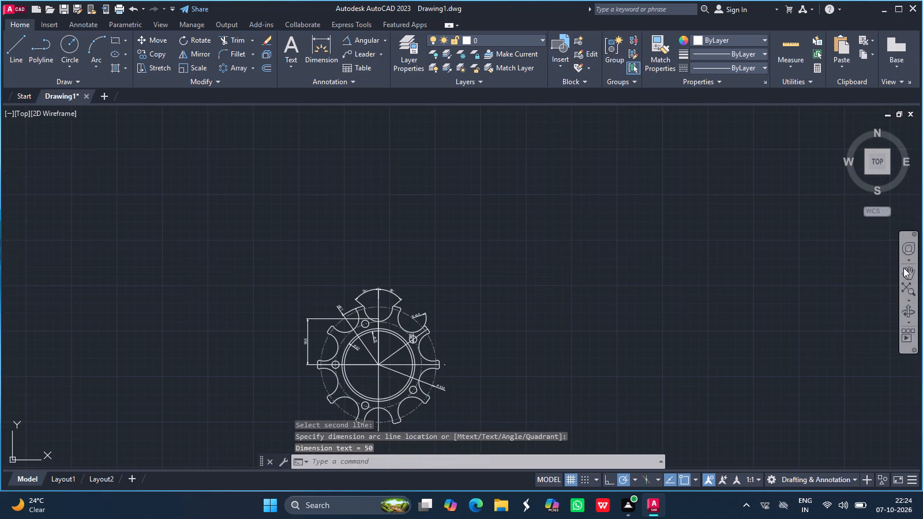
pyautogui.click(906, 272)
pyautogui.moveTo(377, 362); pyautogui.dragTo(384, 312)
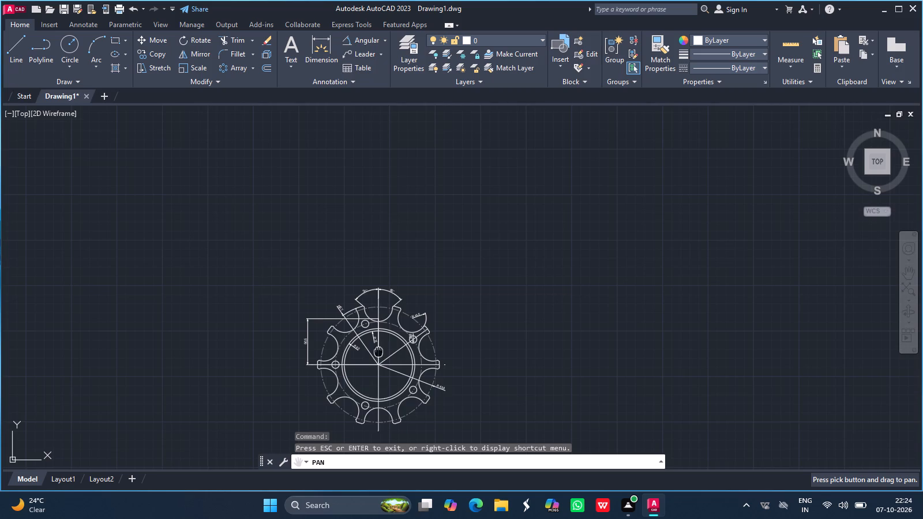
pyautogui.moveTo(384, 312); pyautogui.dragTo(392, 275)
pyautogui.keyDown('ctrl'); pyautogui.scroll(2, 392, 275); pyautogui.keyUp('ctrl')
pyautogui.keyDown('ctrl'); pyautogui.scroll(-1, 392, 275); pyautogui.keyUp('ctrl')
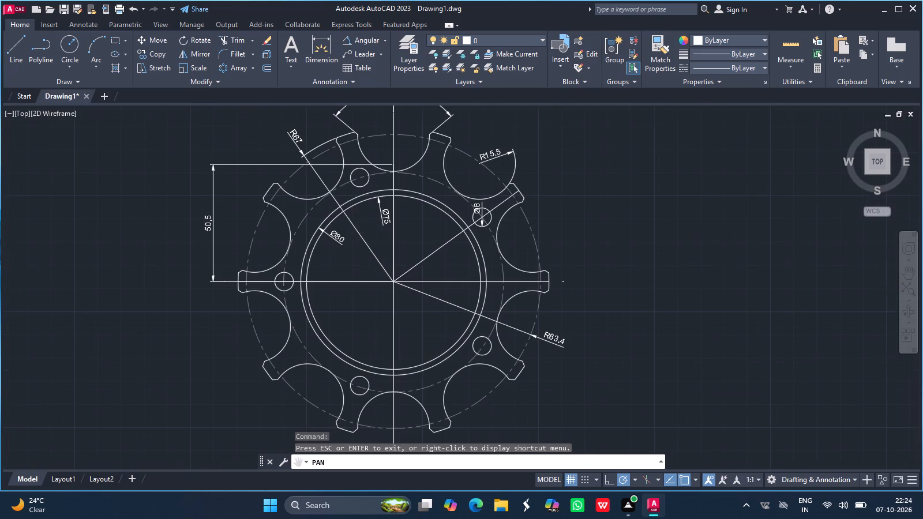
pyautogui.press('Escape')
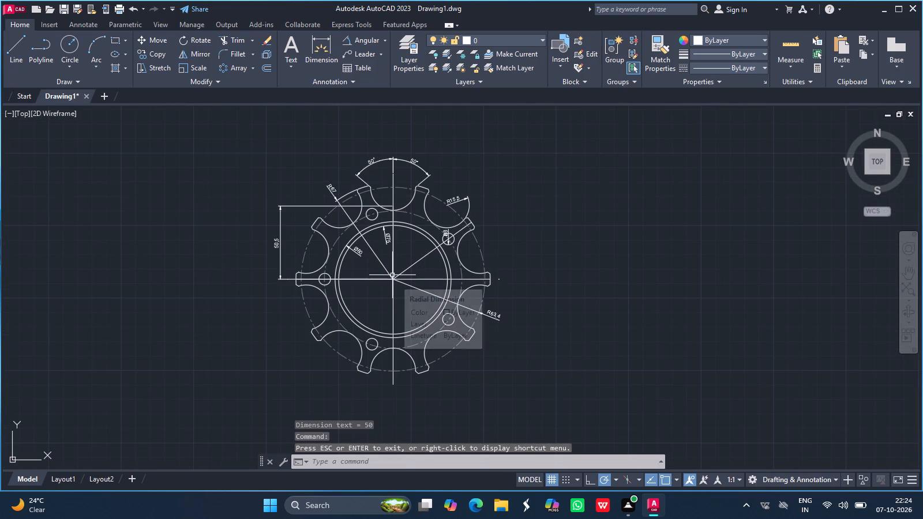
# Save the drawing as P120 in the Fuji folder.
pyautogui.hotkey('ctrl', 's')
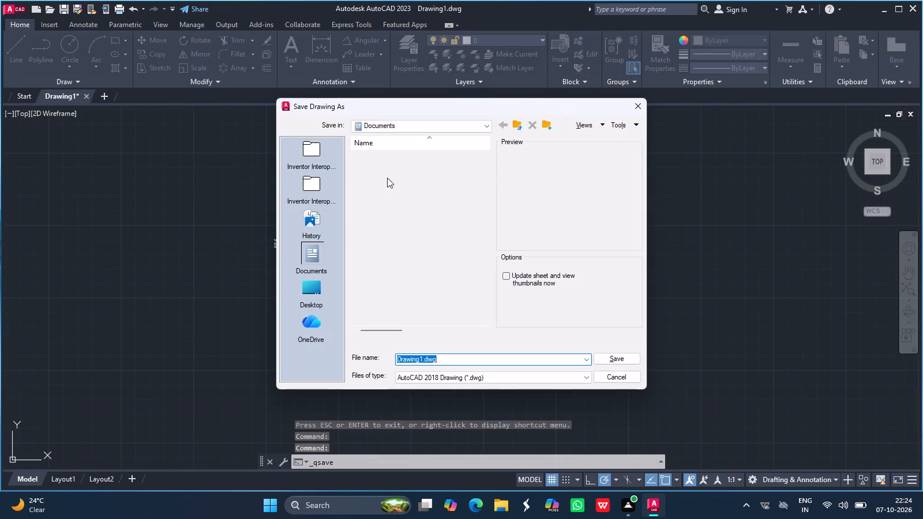
pyautogui.doubleClick(387, 165)
pyautogui.scroll(-20, 452, 222)
pyautogui.scroll(-11, 452, 222)
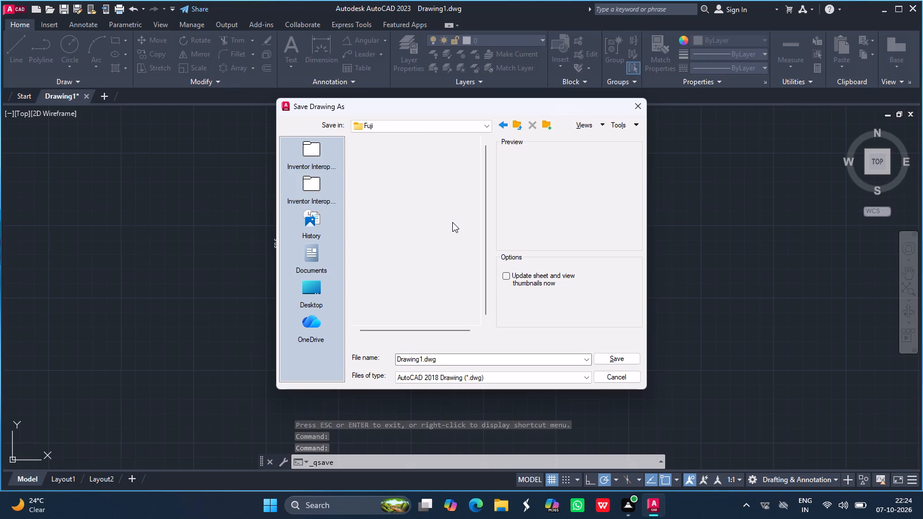
pyautogui.scroll(-20, 452, 222)
pyautogui.scroll(-20, 452, 222)
pyautogui.scroll(-20, 452, 222)
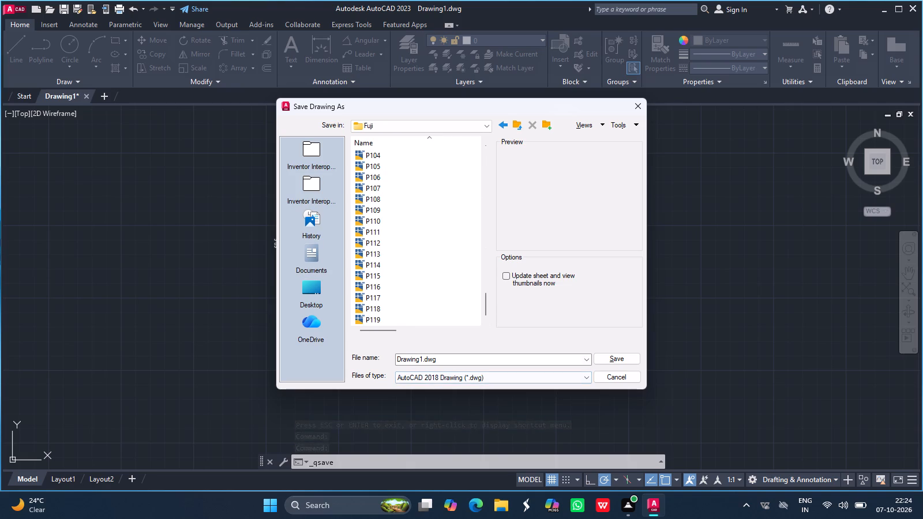
pyautogui.click(453, 359)
pyautogui.press('Right')
pyautogui.press('Left')
pyautogui.press('Left')
pyautogui.press('Left')
pyautogui.press('Left')
pyautogui.press('Left')
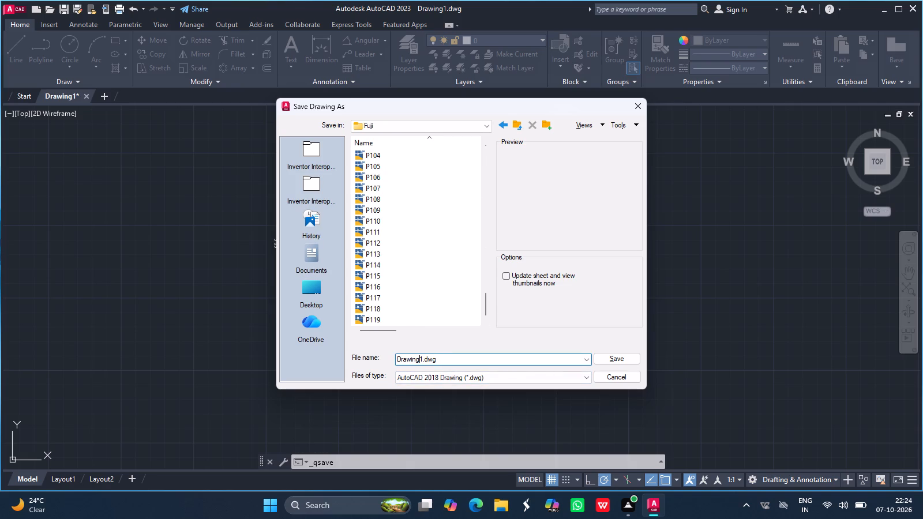
pyautogui.press('Left')
pyautogui.press('Right')
pyautogui.press('Right')
pyautogui.press('BackSpace')
pyautogui.press('BackSpace')
pyautogui.press('BackSpace')
pyautogui.press('BackSpace')
pyautogui.press('BackSpace')
pyautogui.press('BackSpace')
pyautogui.press('BackSpace')
pyautogui.press('BackSpace')
pyautogui.press('BackSpace')
pyautogui.press('BackSpace')
pyautogui.press('BackSpace')
pyautogui.press('BackSpace')
pyautogui.press('BackSpace')
pyautogui.press('BackSpace')
pyautogui.write('P120')
pyautogui.click(622, 359)
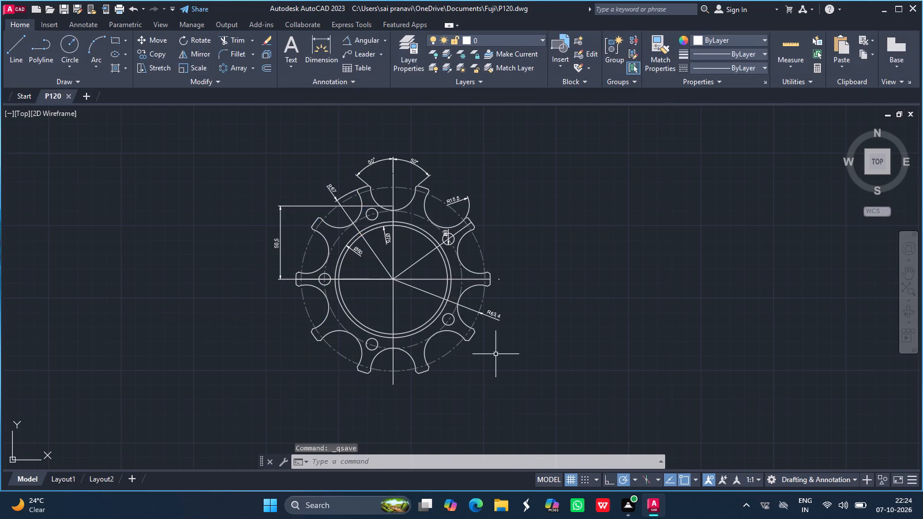
# Set up a plot of the drawing with the DWG To PDF.pc3 plotter, centred on the paper in landscape orientation.
pyautogui.hotkey('ctrl', 'p')
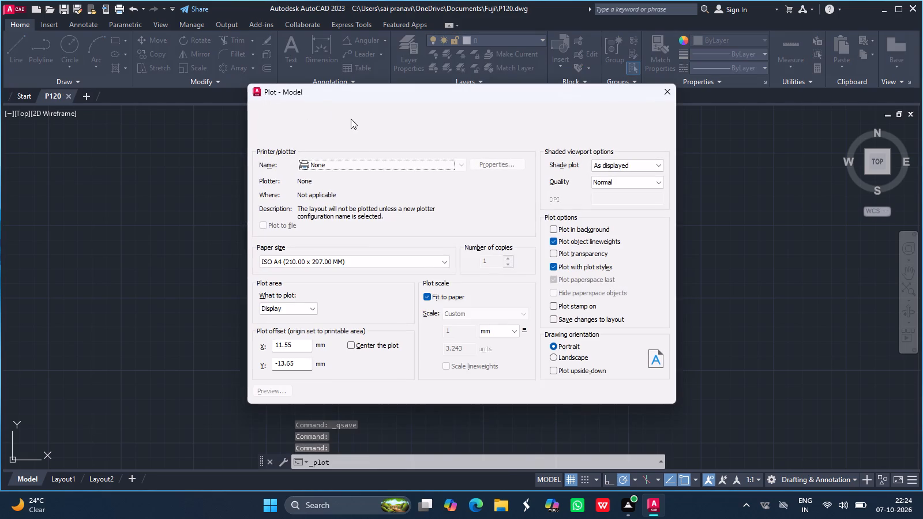
pyautogui.click(343, 165)
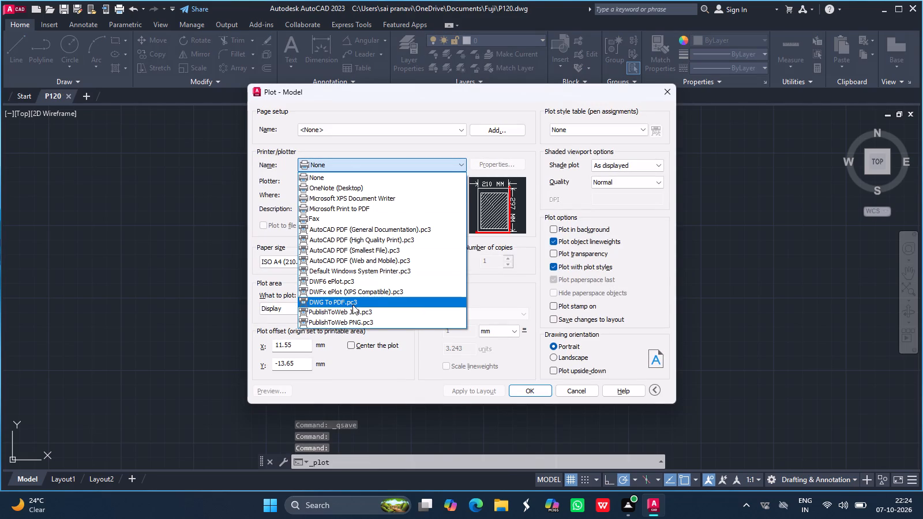
pyautogui.click(352, 304)
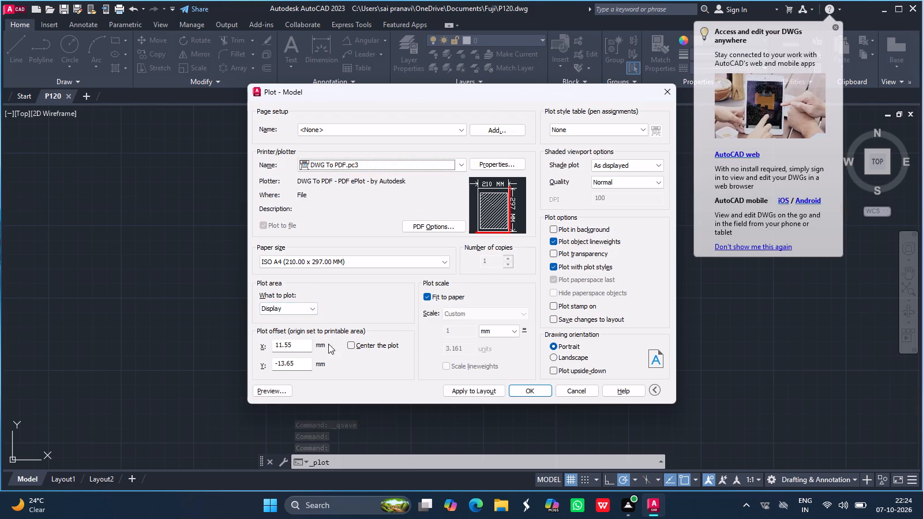
pyautogui.click(349, 345)
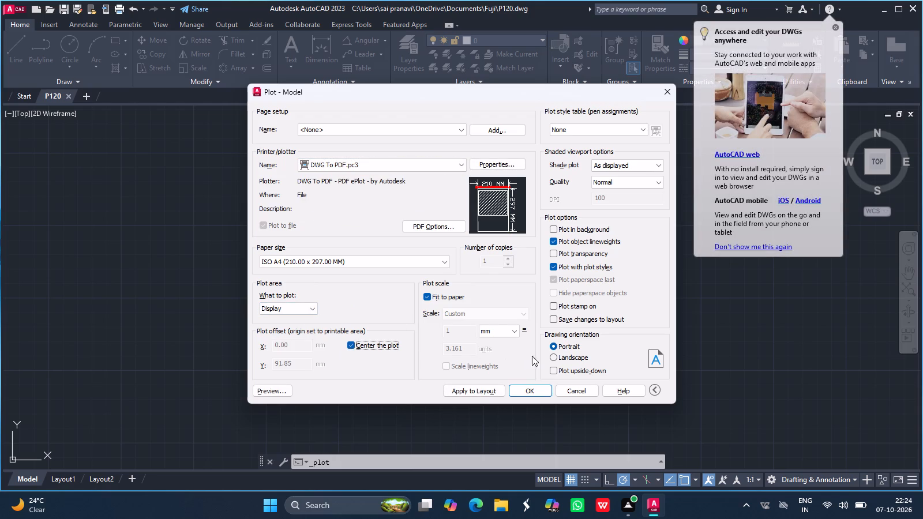
pyautogui.click(558, 357)
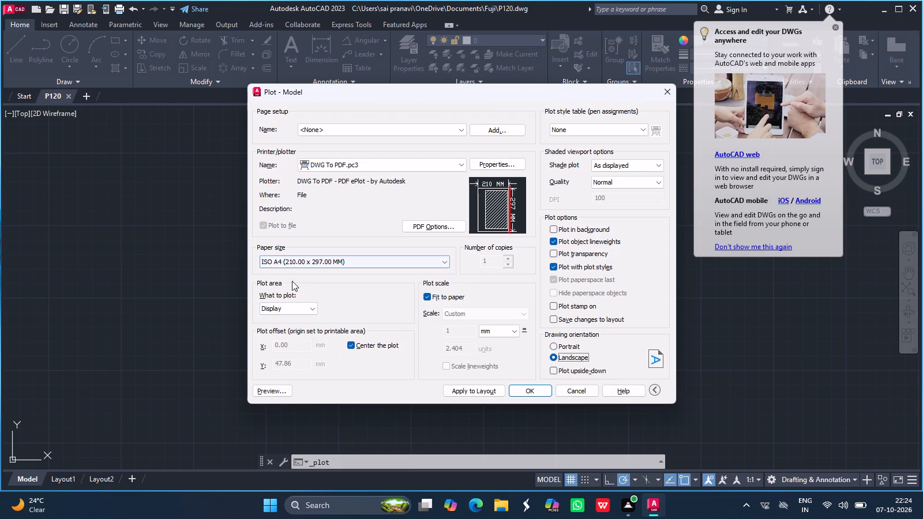
# Set the plot area to a window enclosing the whole sprocket and all its dimensions.
pyautogui.click(300, 310)
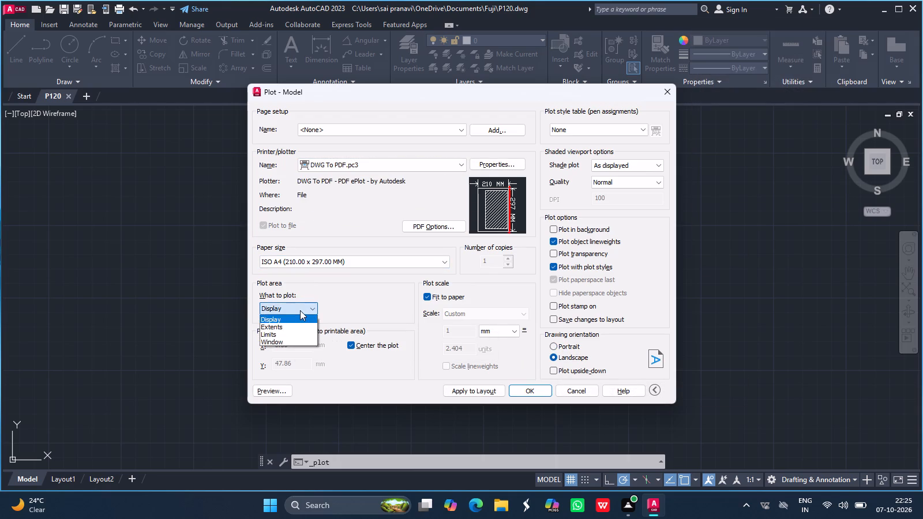
pyautogui.click(289, 341)
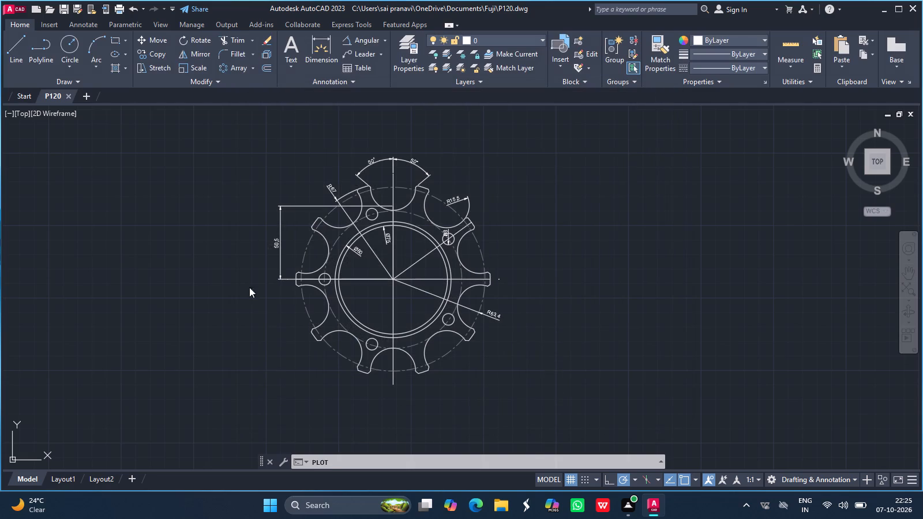
pyautogui.click(264, 151)
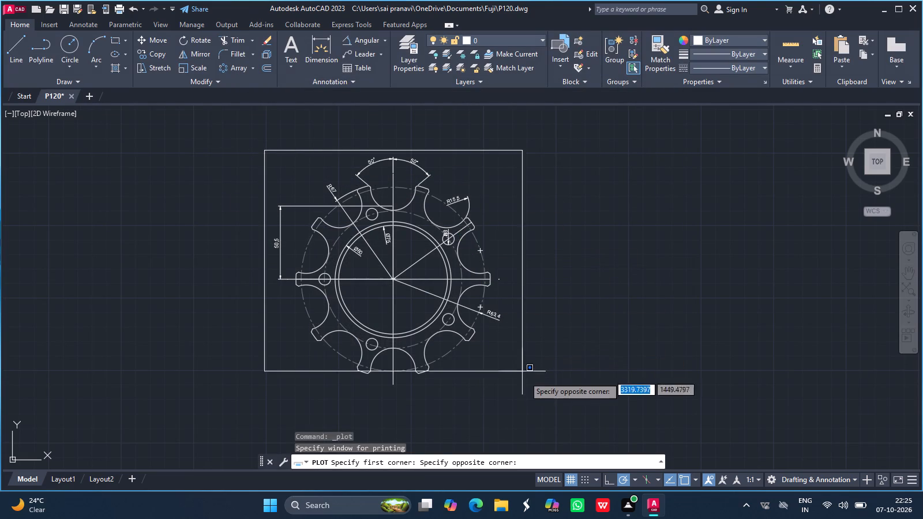
pyautogui.click(529, 393)
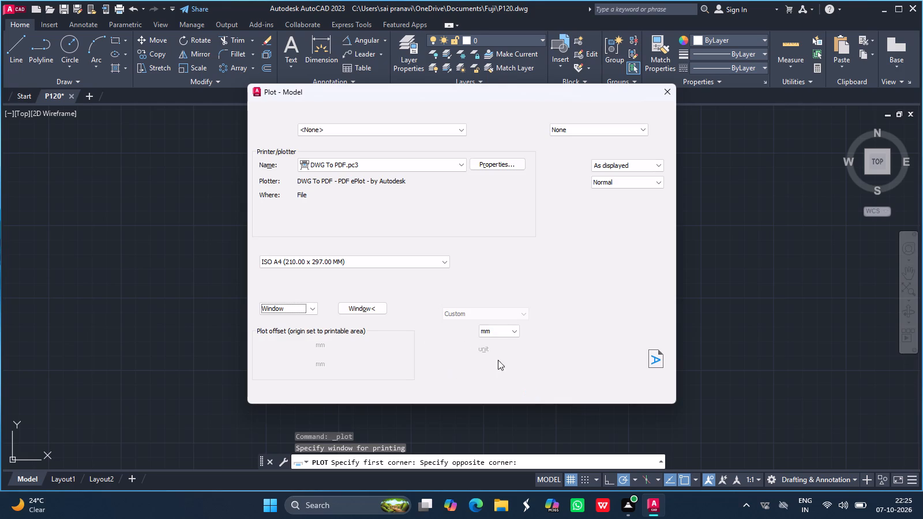
# Plot the drawing to PDF, saving it as P120-Model.pdf in the Fuji folder.
pyautogui.click(531, 389)
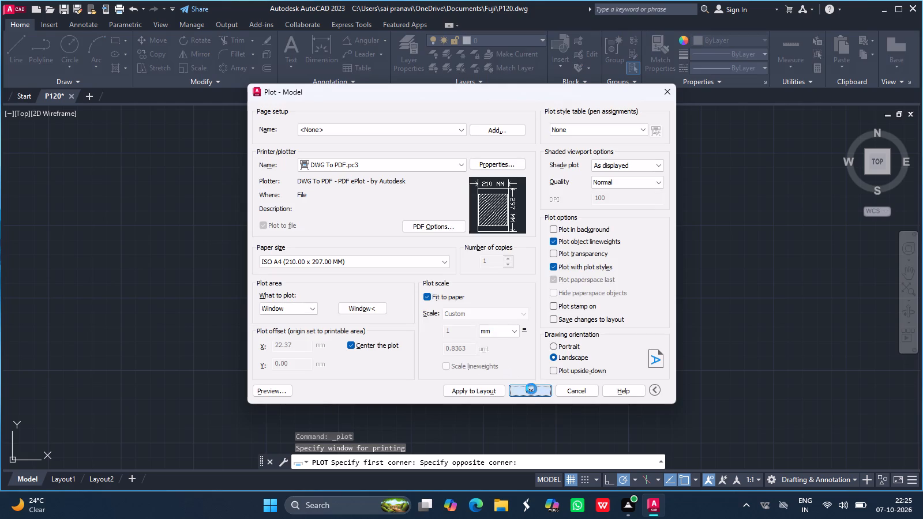
pyautogui.doubleClick(383, 166)
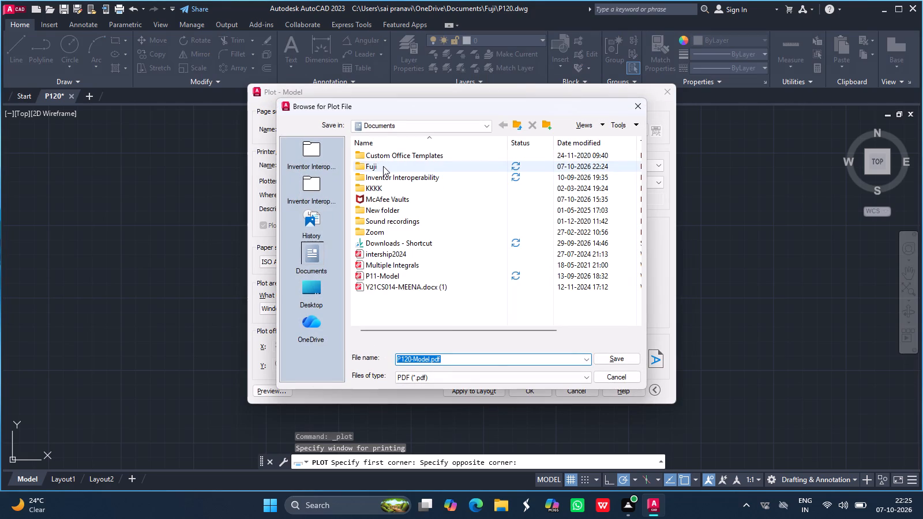
pyautogui.click(613, 356)
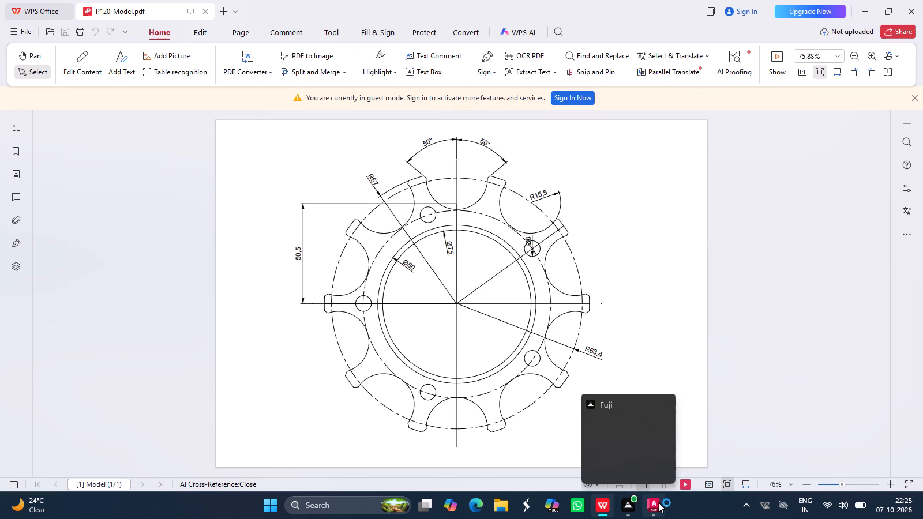
# Switch back to AutoCAD and turn off log file recording with LOGFILEOFF.
pyautogui.click(656, 453)
pyautogui.click(588, 464)
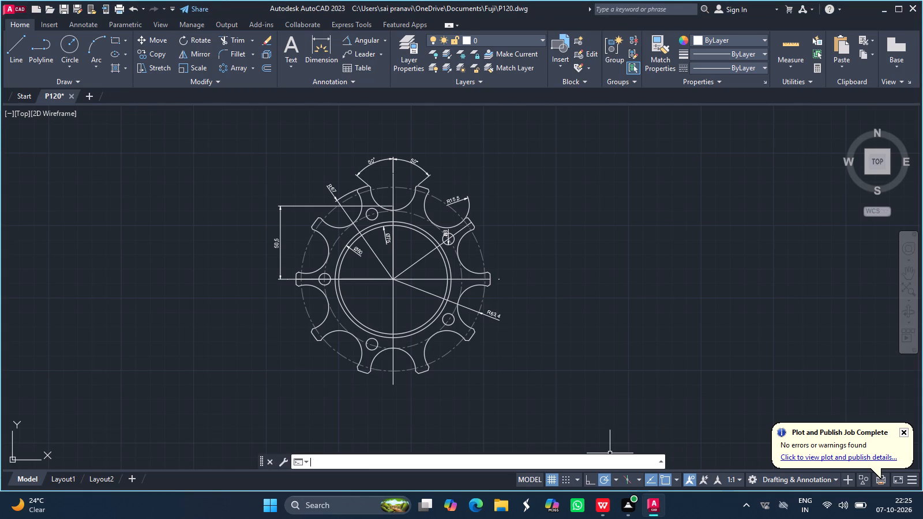
pyautogui.write('logf')
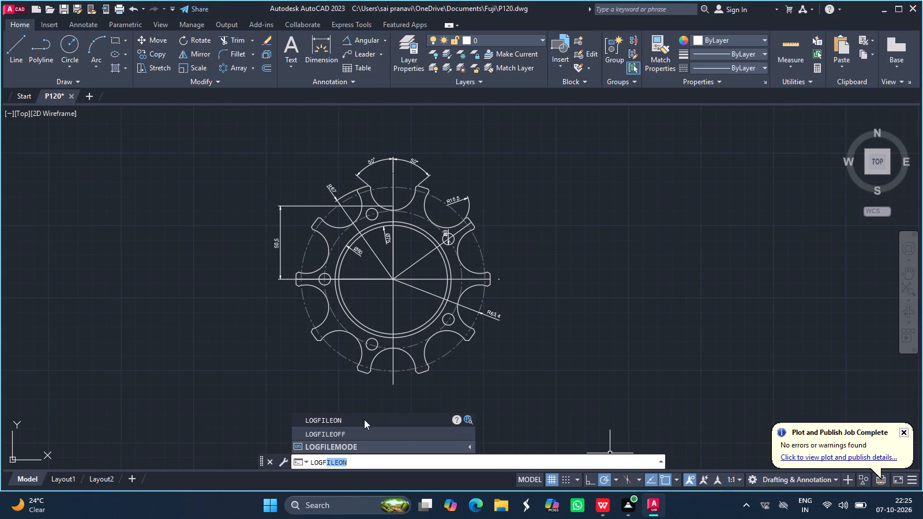
pyautogui.click(357, 431)
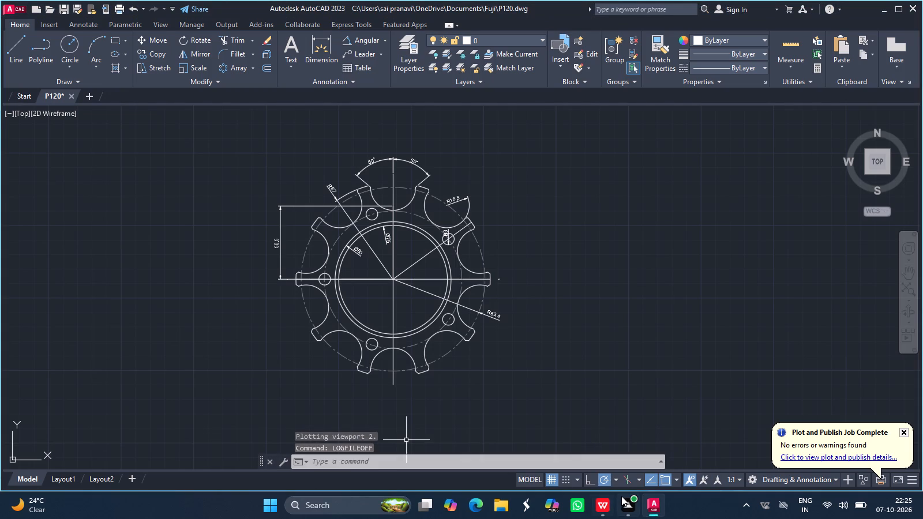
pyautogui.click(626, 442)
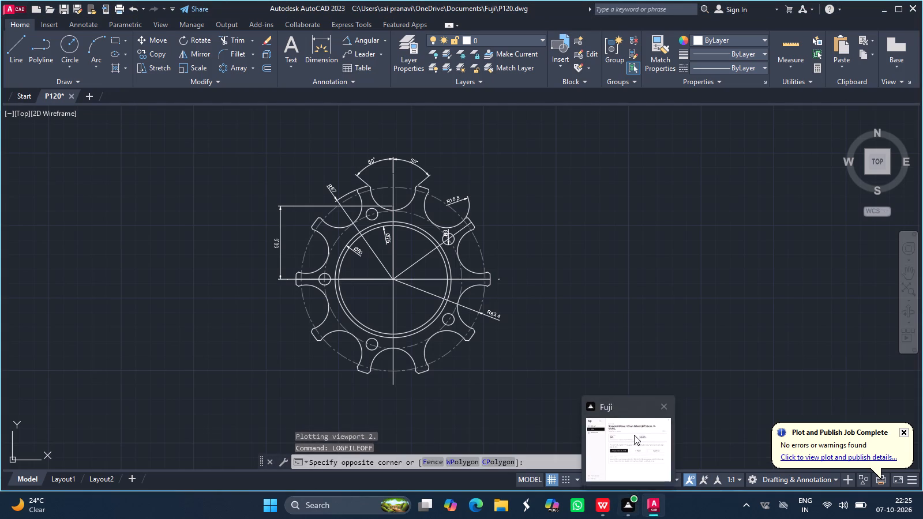